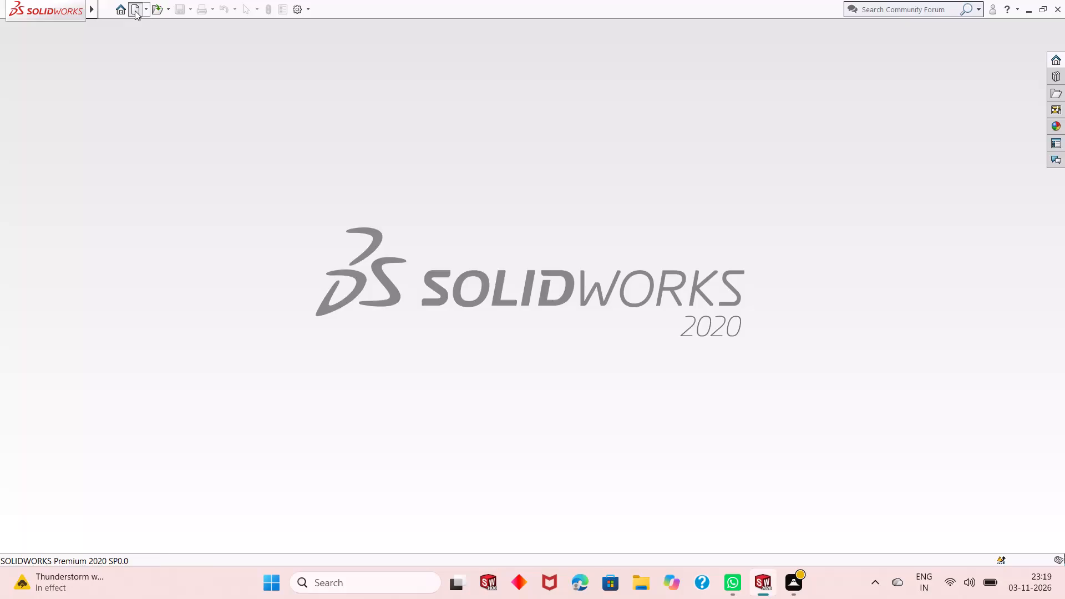
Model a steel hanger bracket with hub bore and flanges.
Create a new part document.
double_click(273, 291)
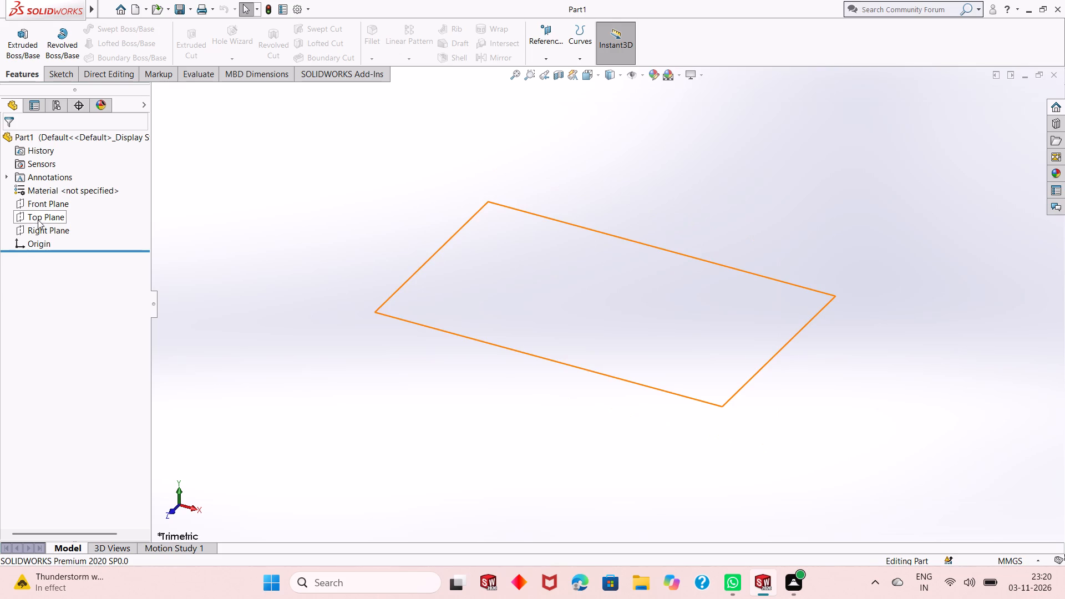
Start a sketch on the Front Plane.
click(45, 201)
click(53, 187)
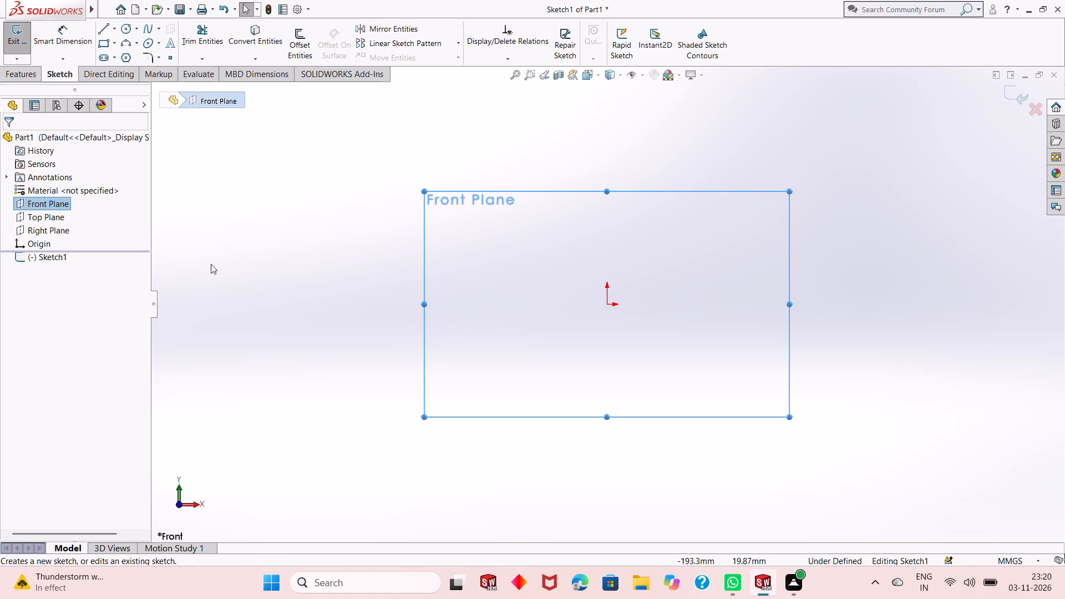
Sketch a horizontal line about 121 mm long, starting at the origin and running in the positive X direction.
click(100, 26)
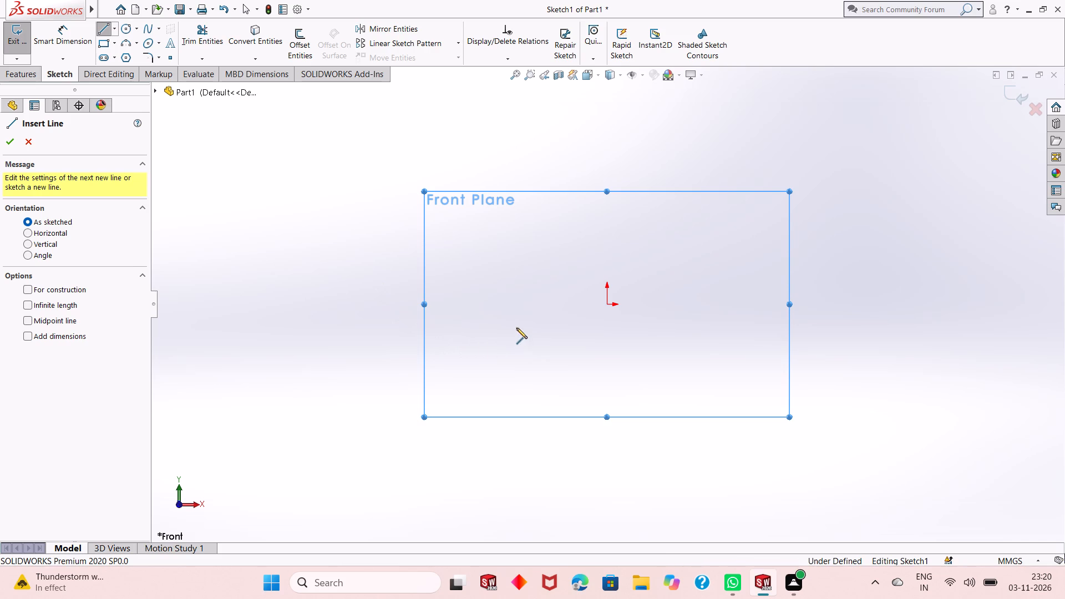
click(608, 306)
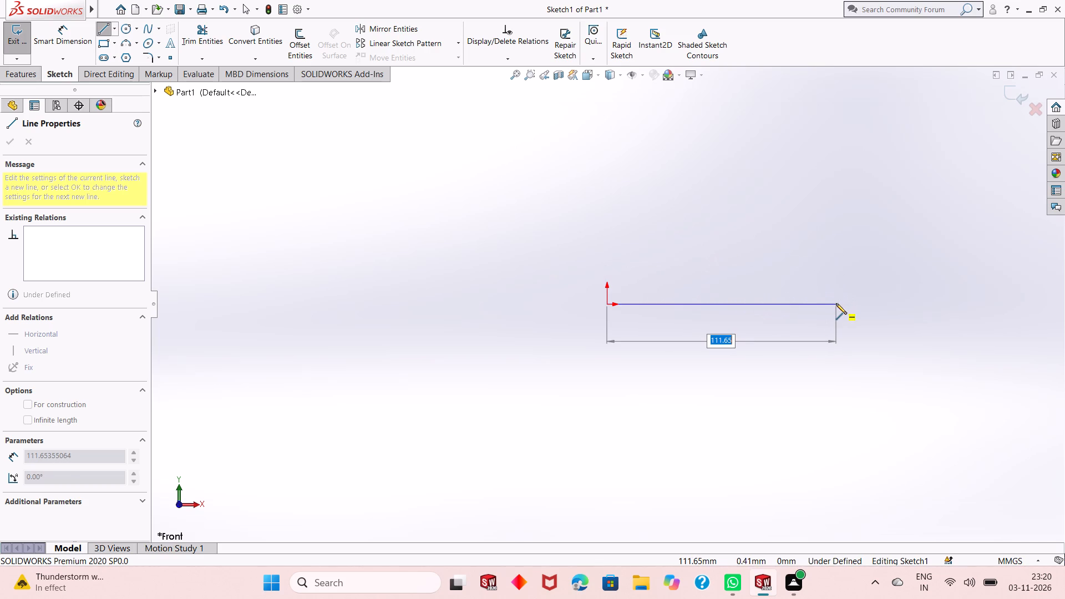
click(856, 303)
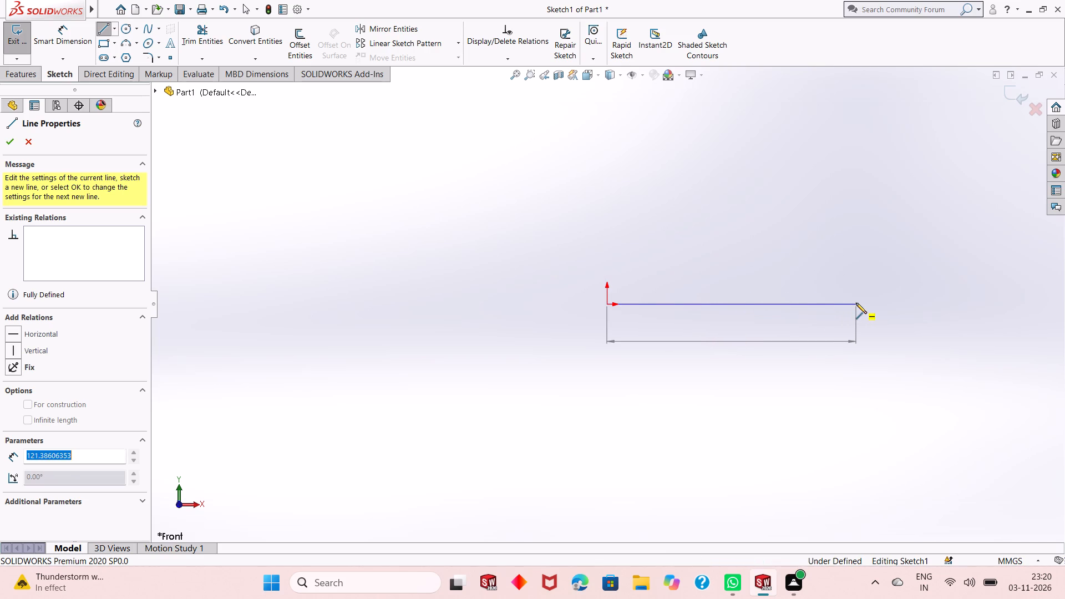
right_click(856, 303)
click(876, 307)
scroll(870, 309, up, 1)
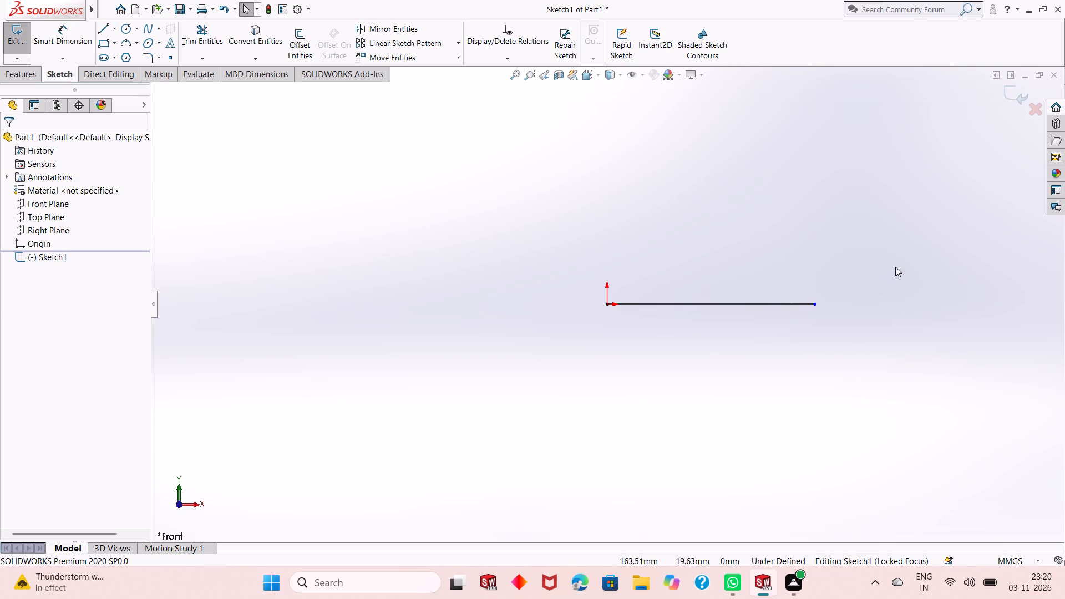
scroll(902, 261, down, 2)
scroll(727, 298, down, 1)
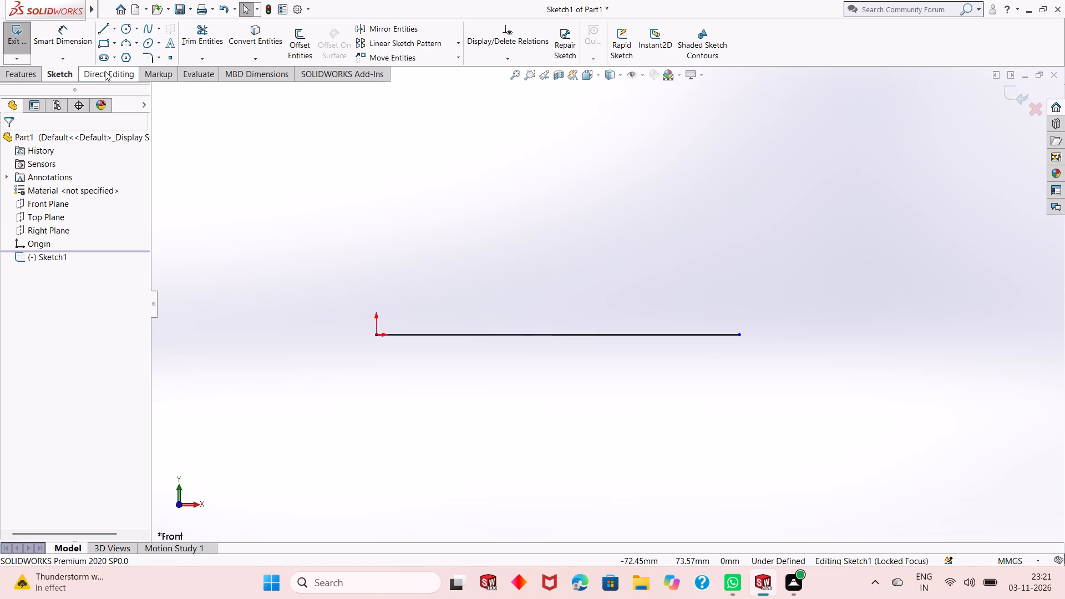
click(435, 180)
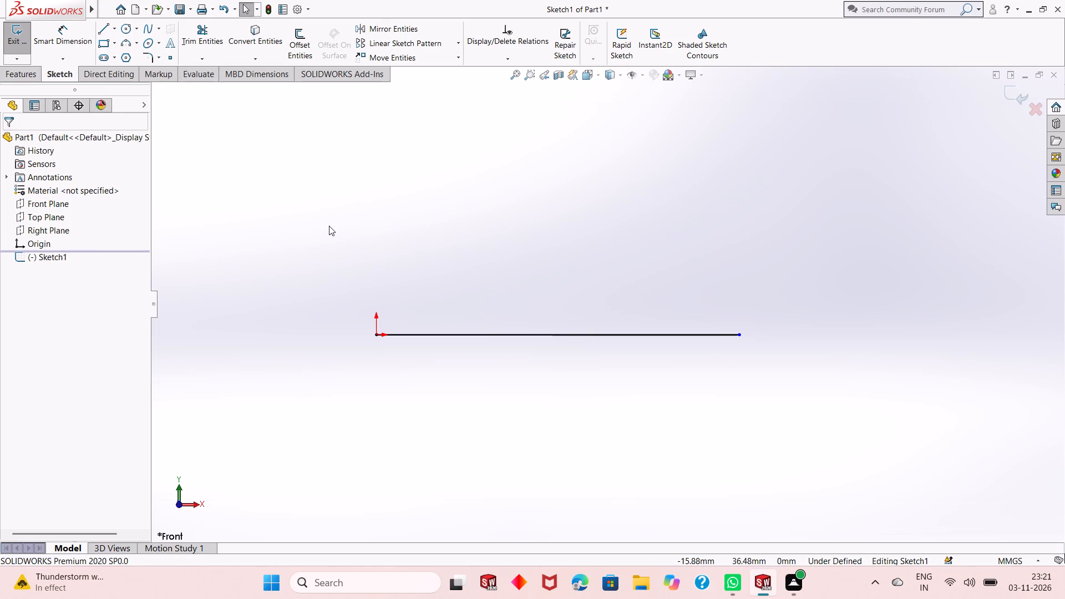
From the origin, sketch a connected outline with an upward slant, a left flange about 23 by 12 mm, a parallel slant and a 118 mm upper horizontal line.
click(102, 31)
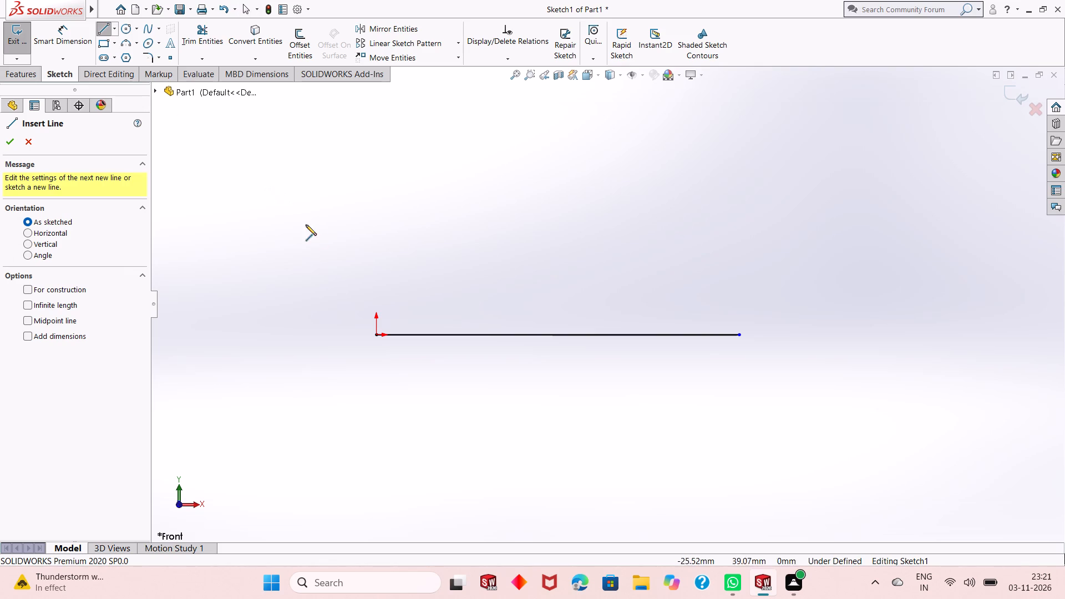
click(378, 337)
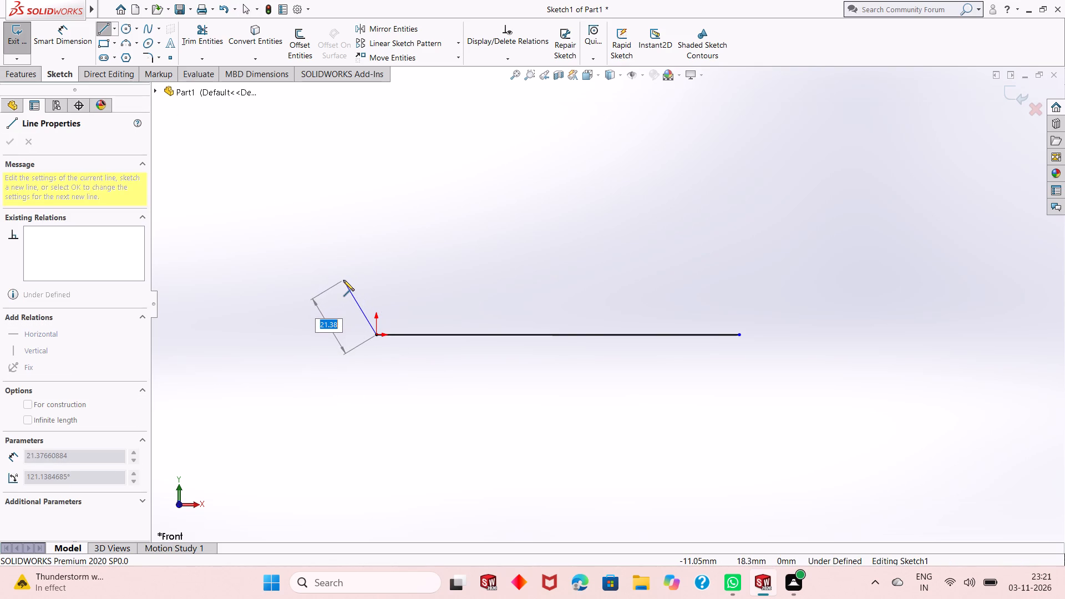
click(343, 280)
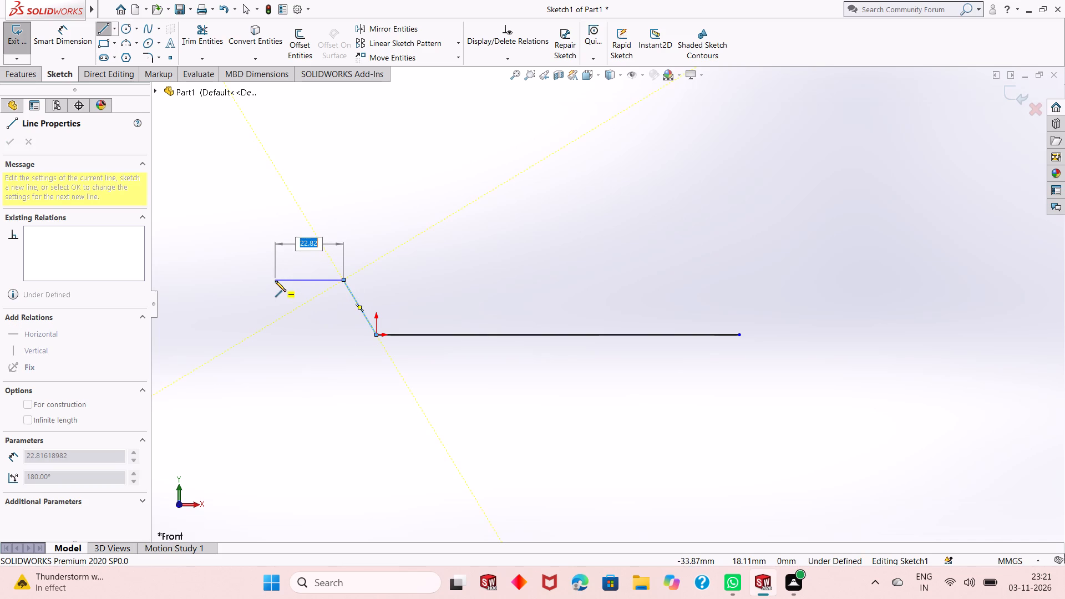
click(275, 281)
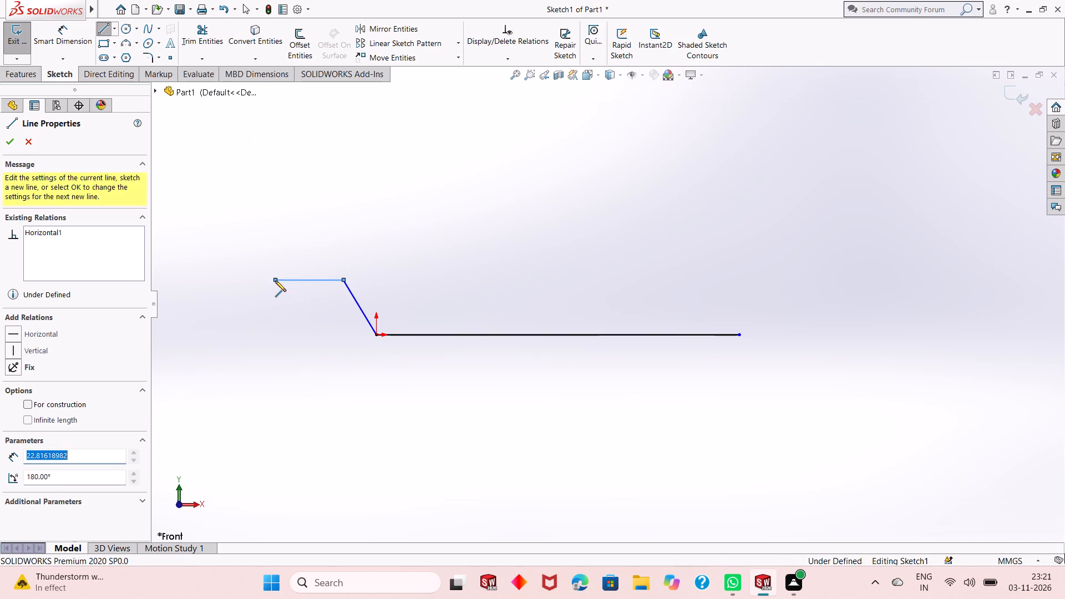
click(275, 243)
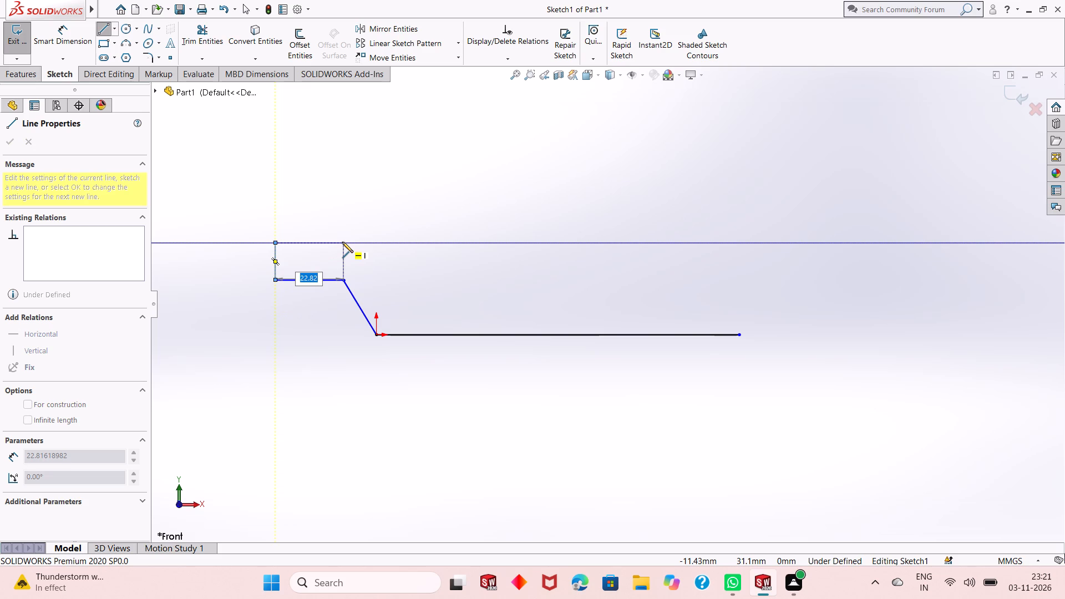
click(342, 242)
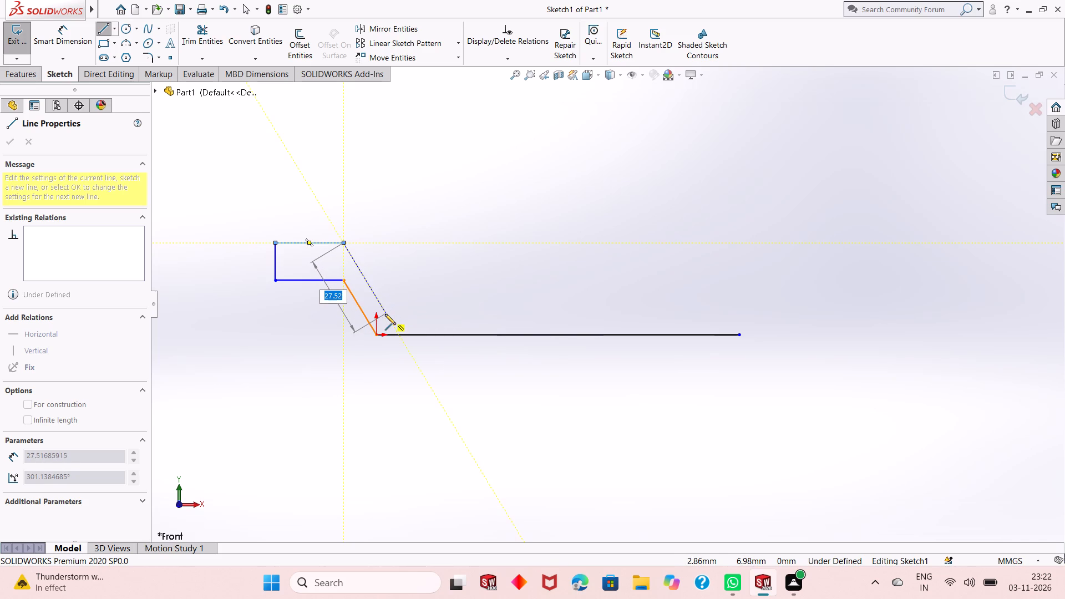
click(385, 314)
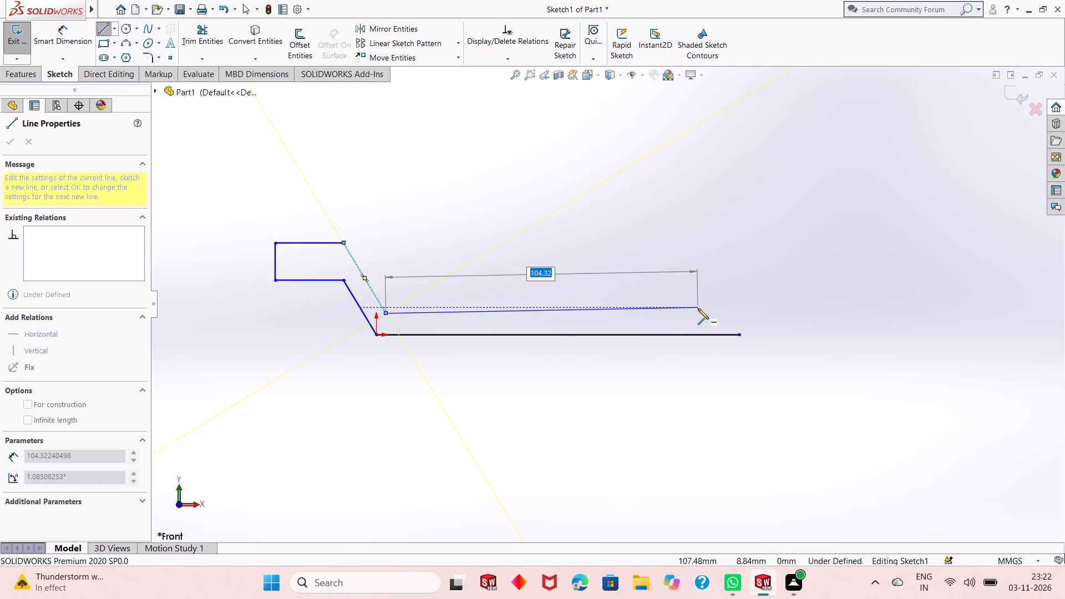
click(737, 312)
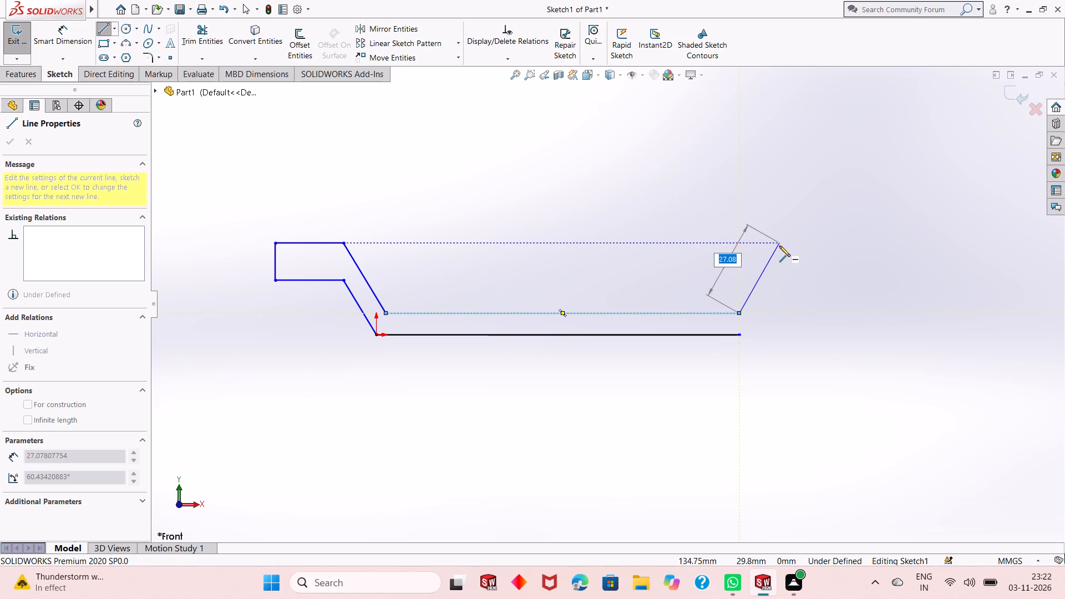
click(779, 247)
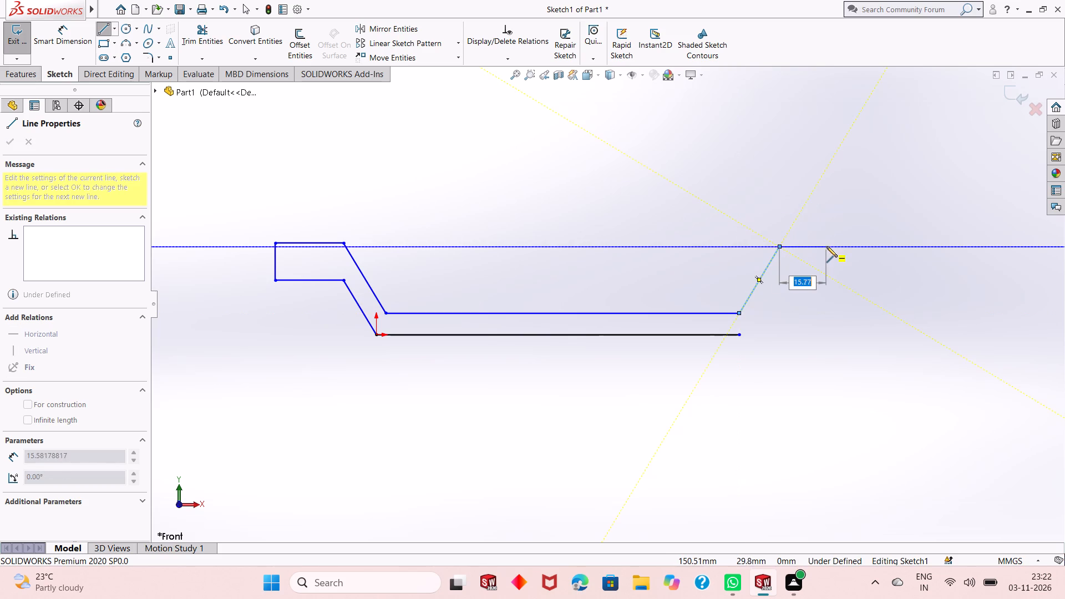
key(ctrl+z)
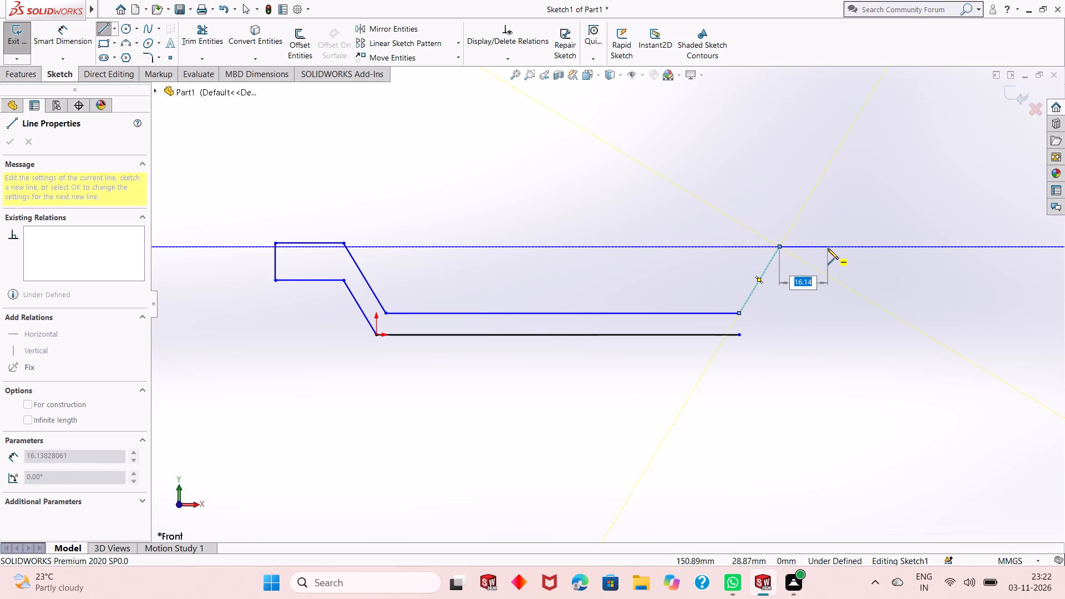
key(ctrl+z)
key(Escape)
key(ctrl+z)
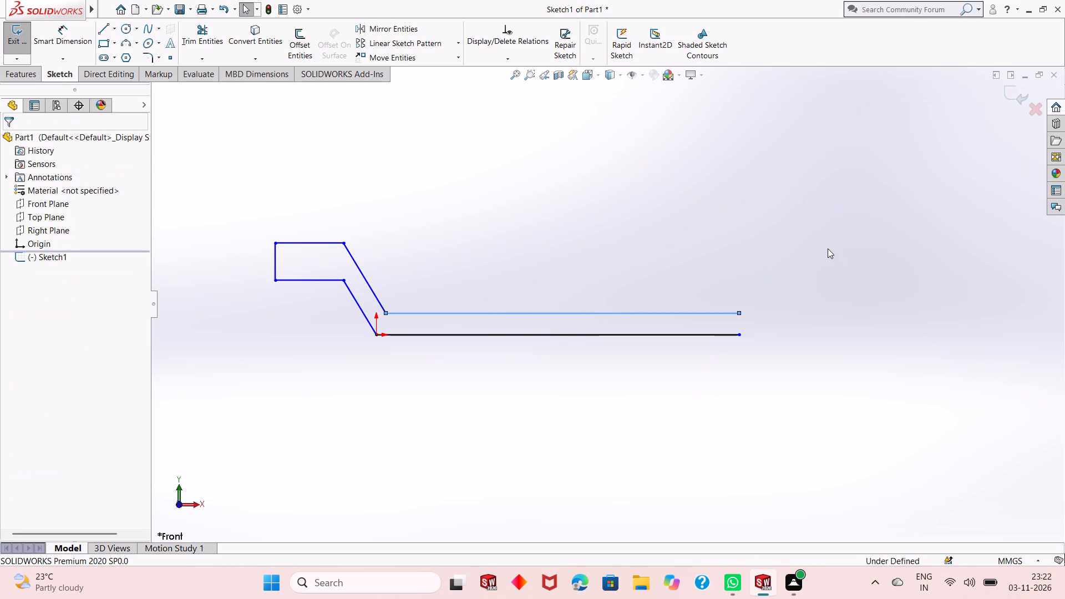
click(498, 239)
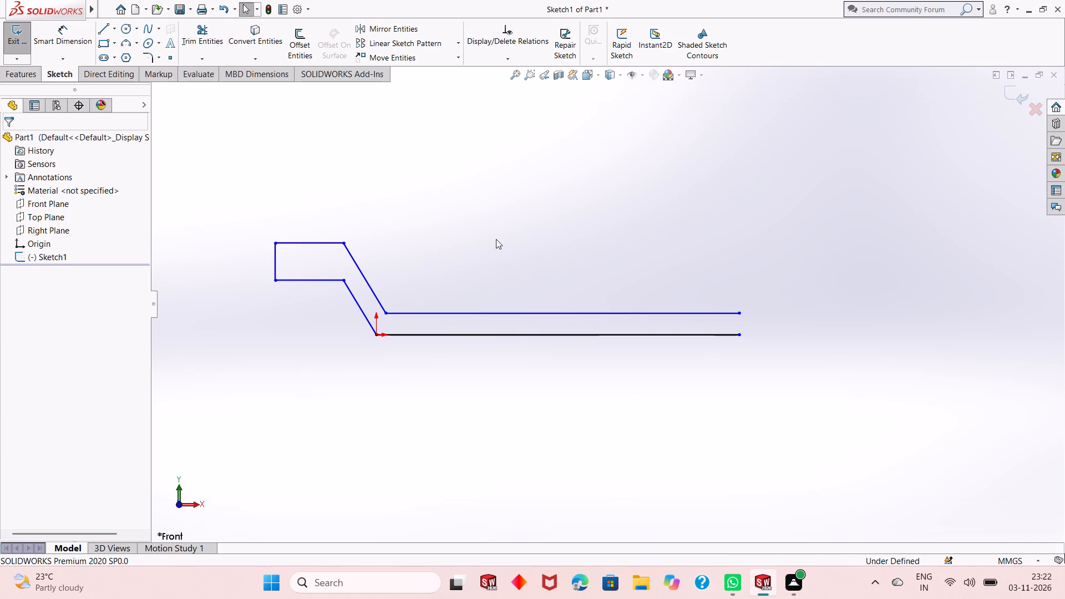
From the upper line's right end, sketch a slant up to the left flange's height, a horizontal about 27 mm and a vertical about 12 mm down.
click(102, 28)
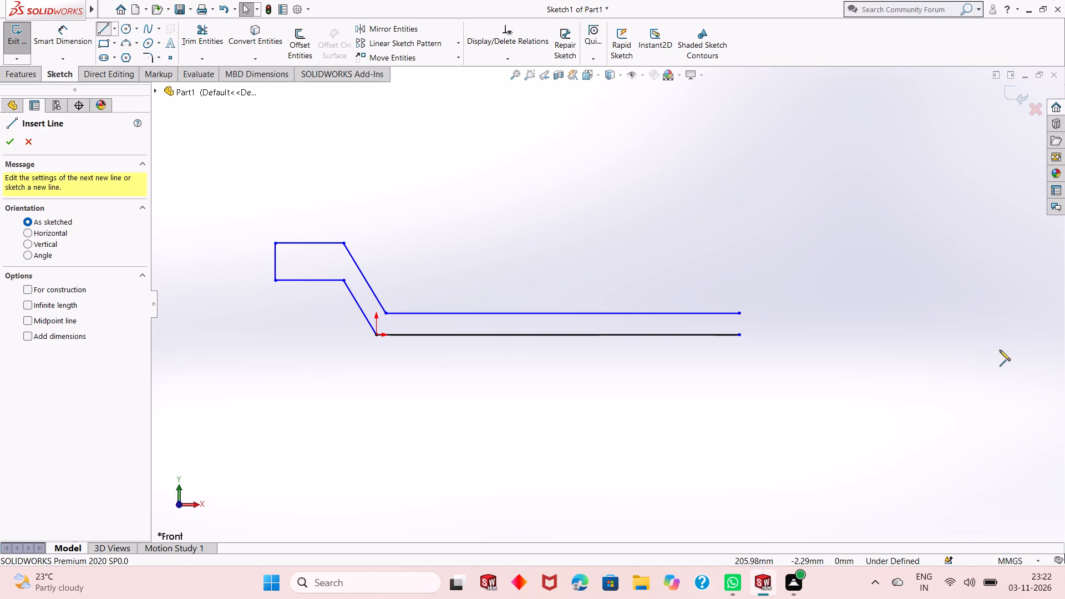
click(739, 315)
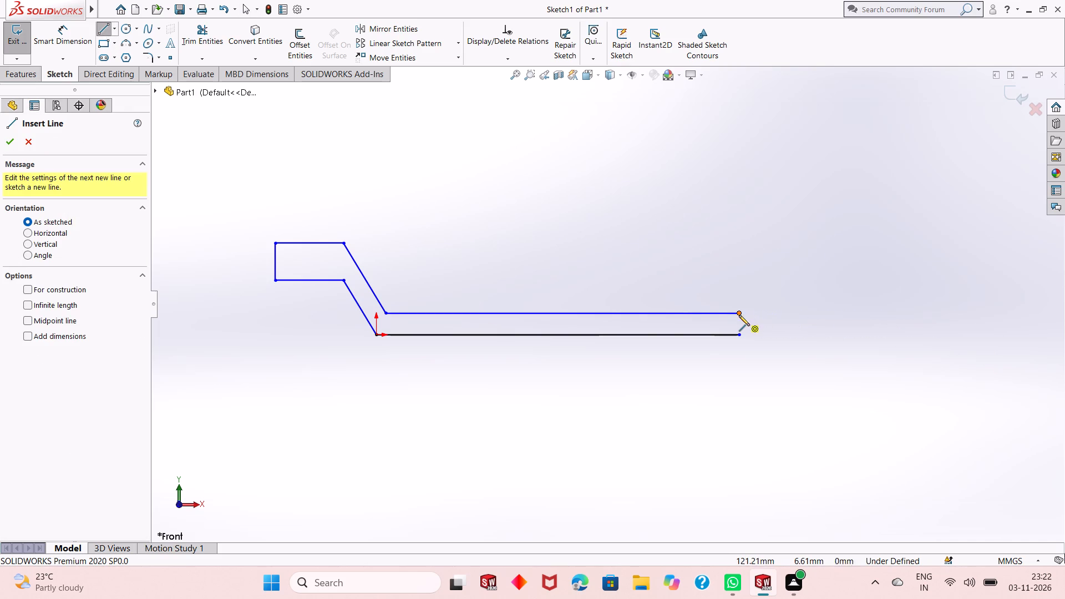
click(774, 243)
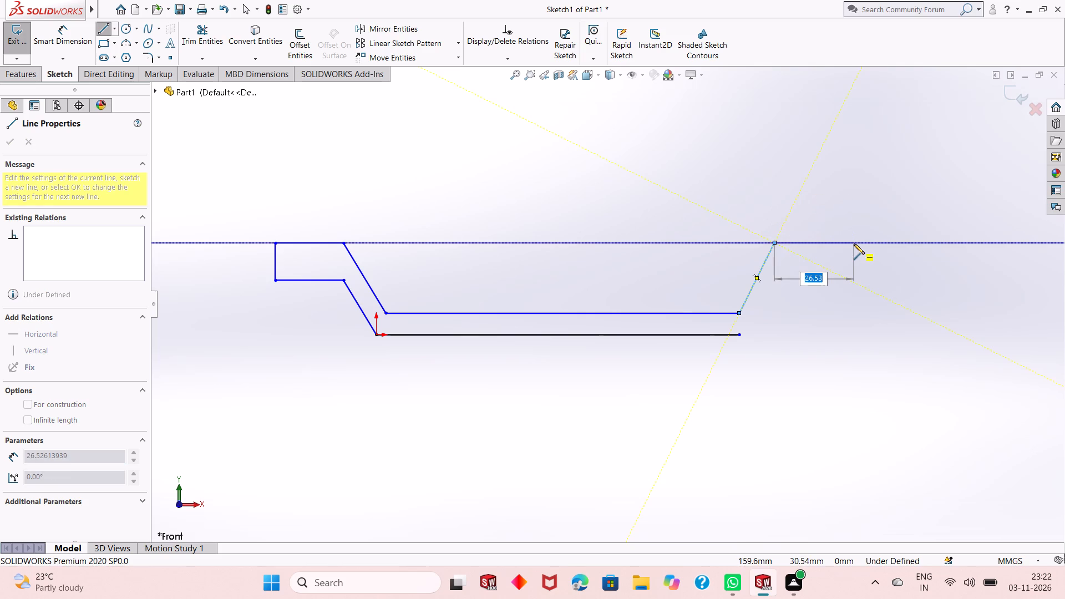
click(854, 243)
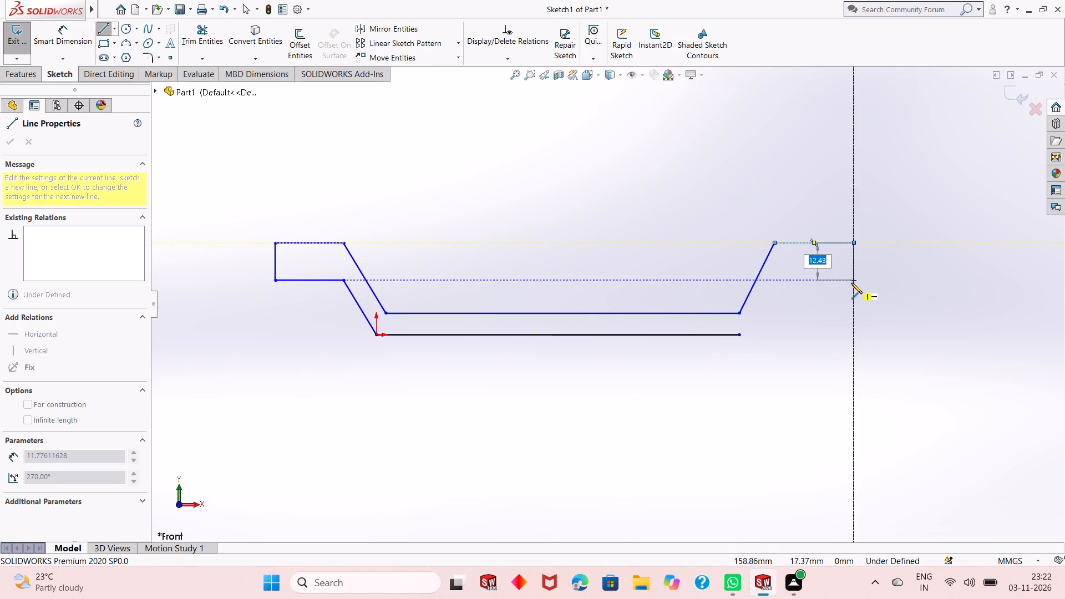
click(851, 283)
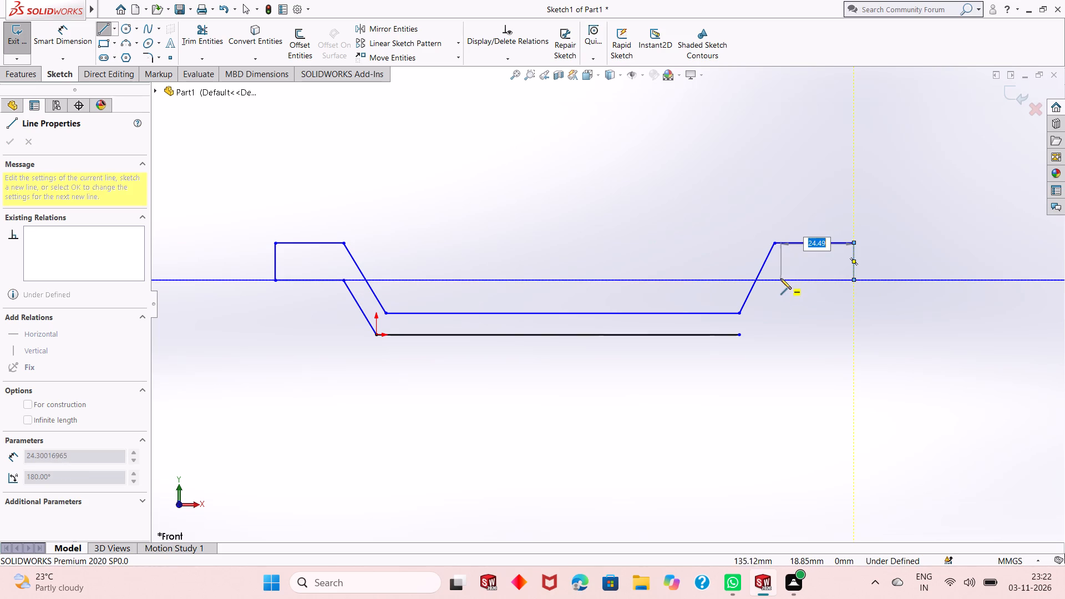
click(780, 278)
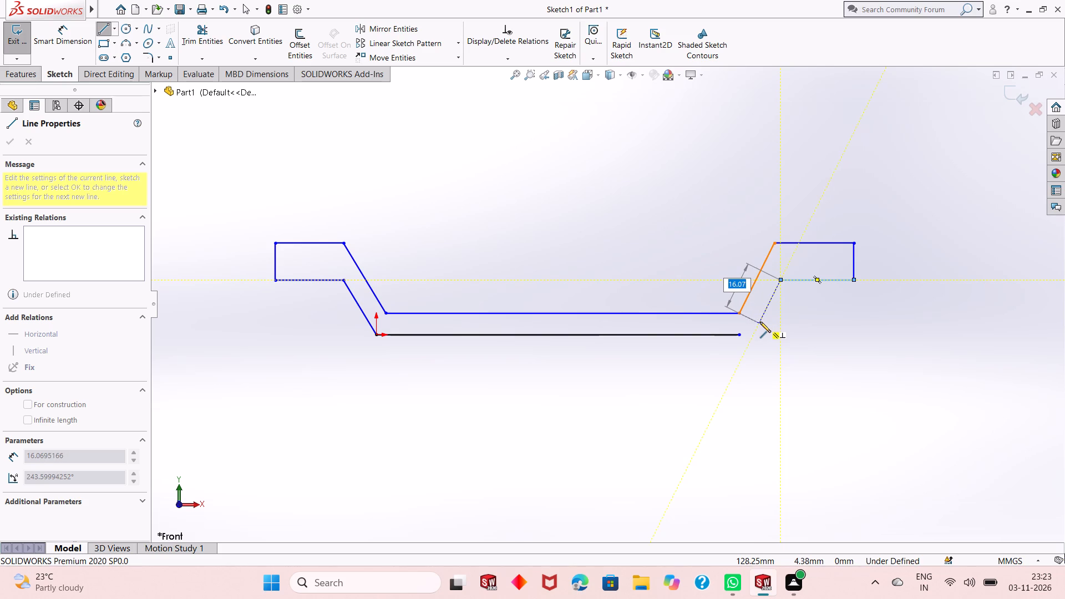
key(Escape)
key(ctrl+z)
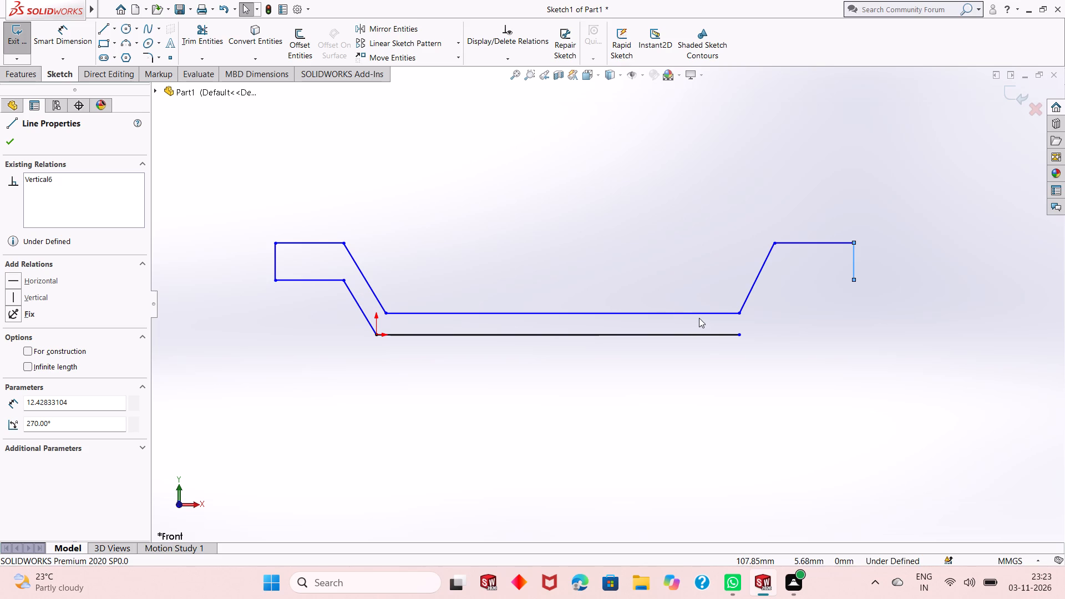
Dimension the bottom horizontal line's length to 150 mm.
scroll(691, 332, down, 1)
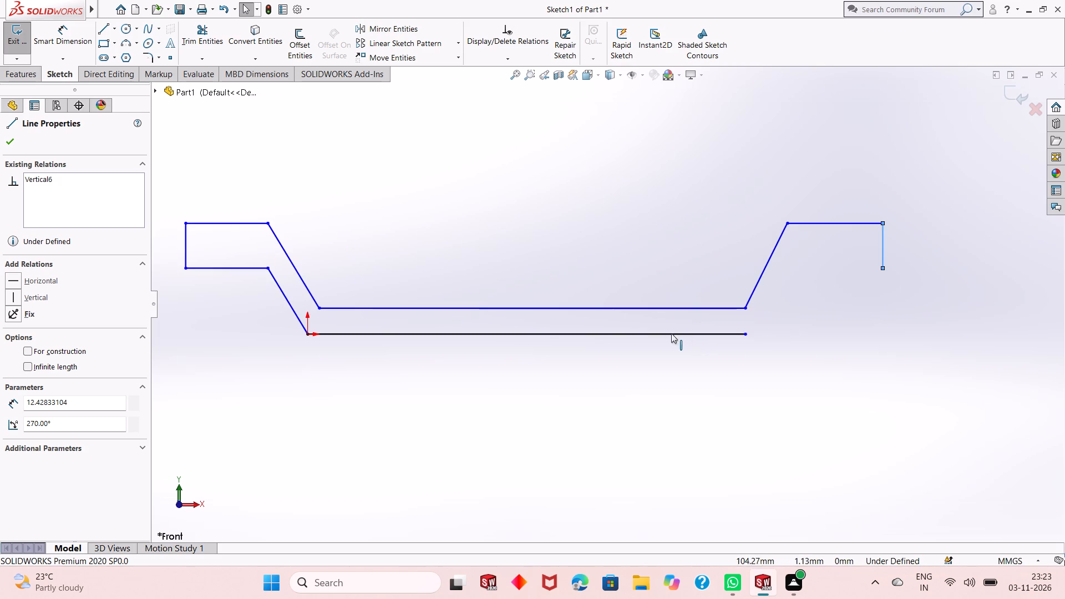
scroll(643, 343, up, 2)
scroll(567, 224, down, 1)
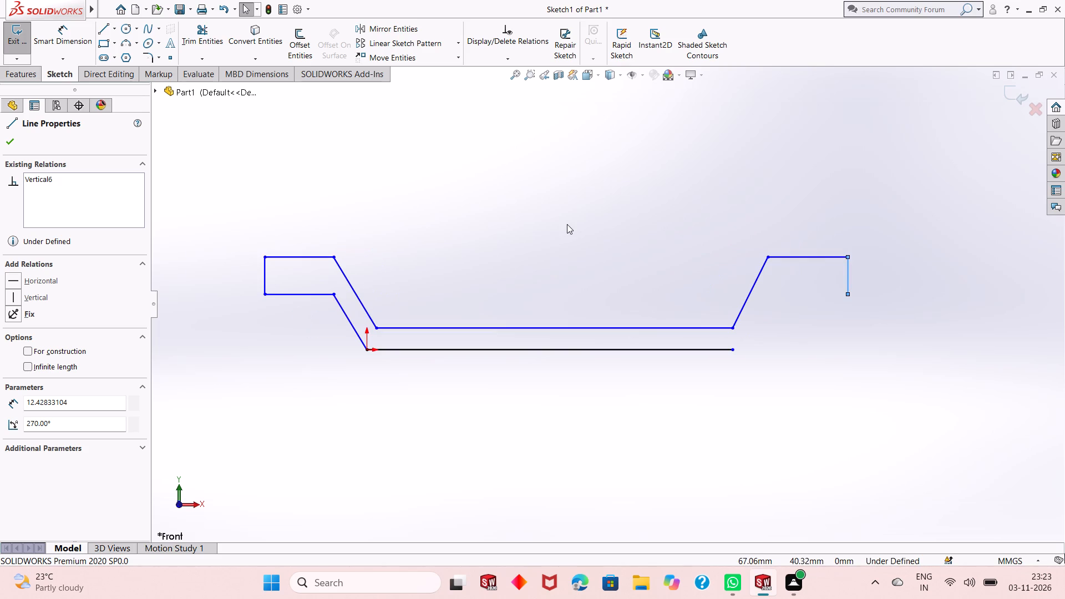
click(68, 45)
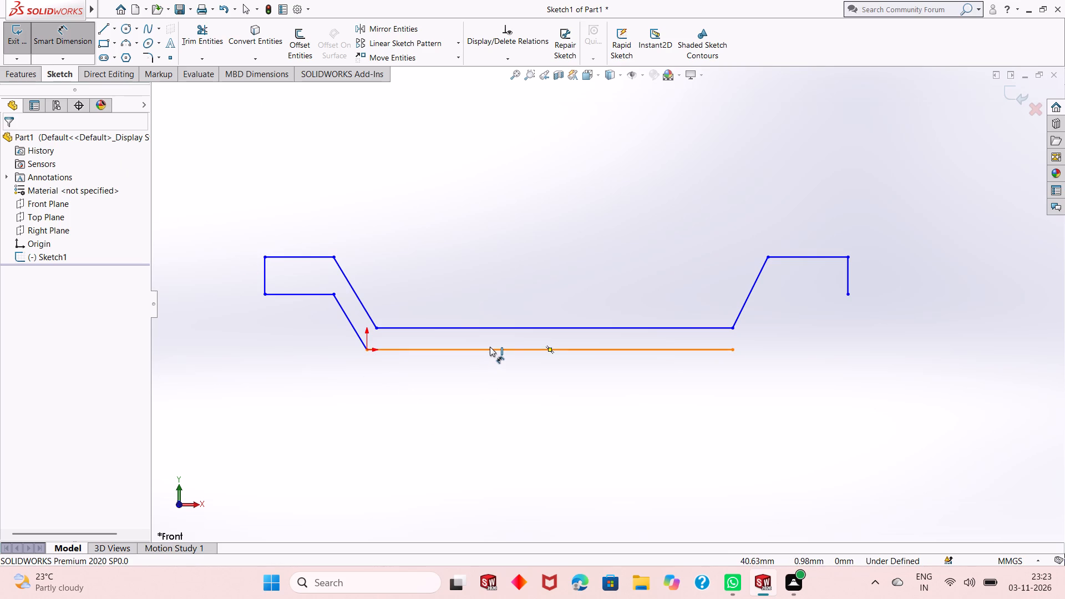
click(459, 347)
click(476, 426)
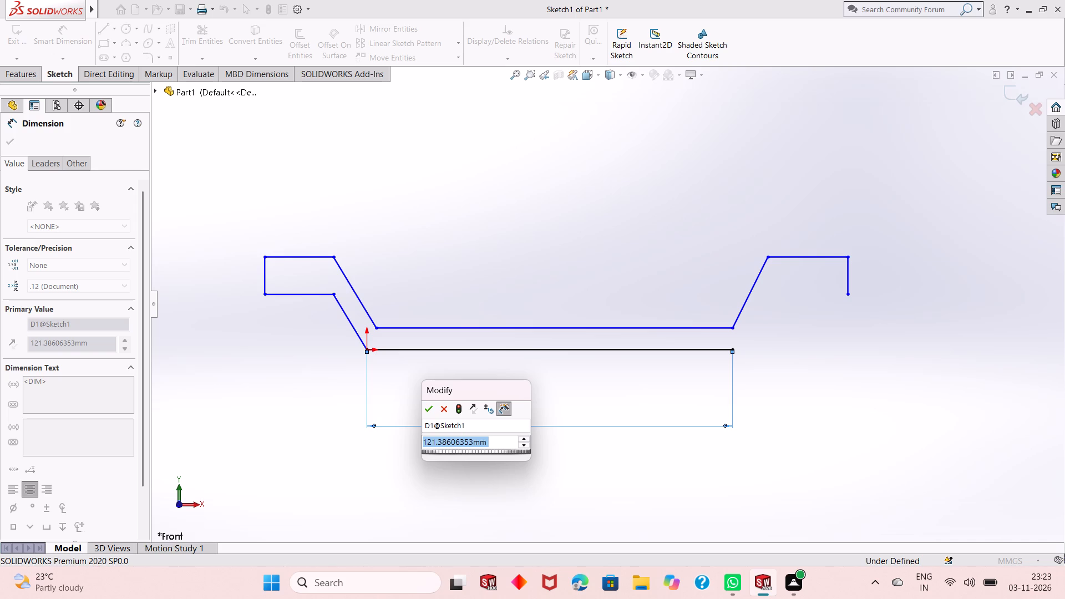
text(150)
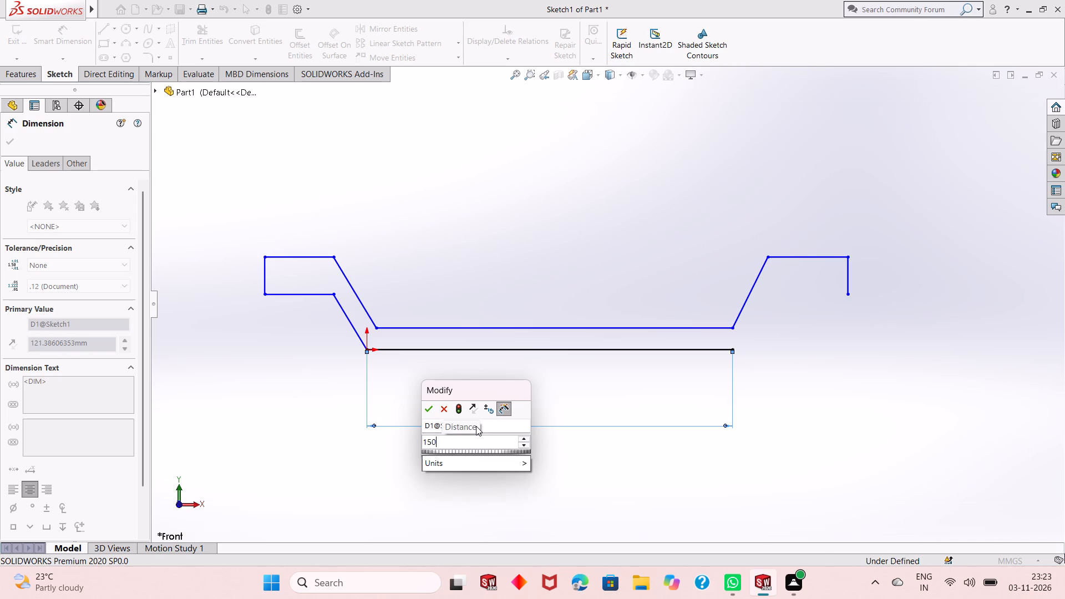
key(Return)
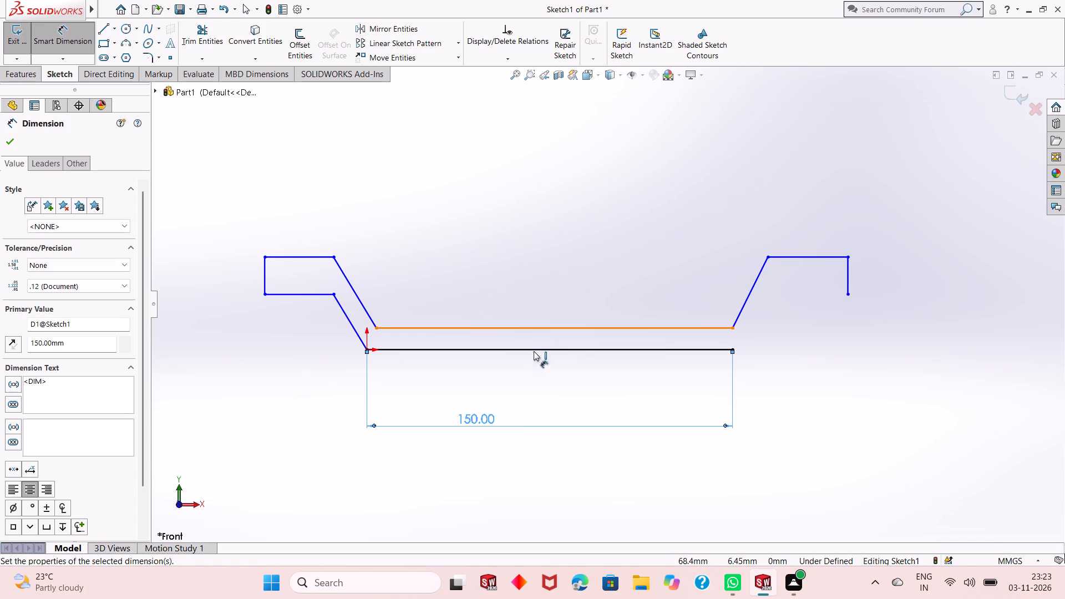
scroll(451, 318, down, 2)
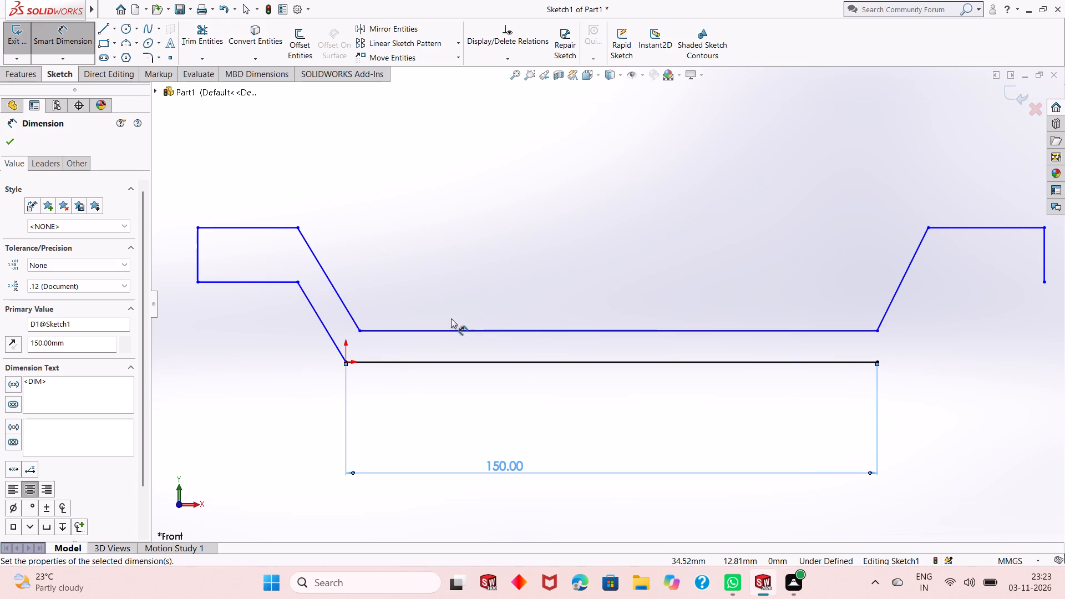
Dimension the vertical spacing between the upper and bottom long horizontal lines to 10 mm.
scroll(587, 383, up, 1)
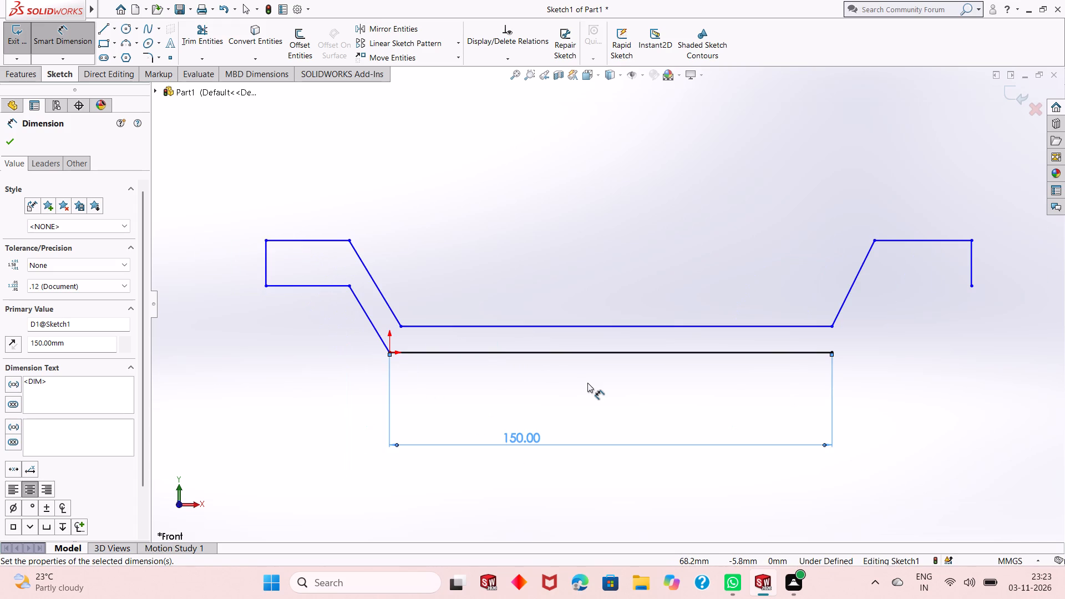
scroll(587, 383, up, 1)
scroll(607, 302, down, 1)
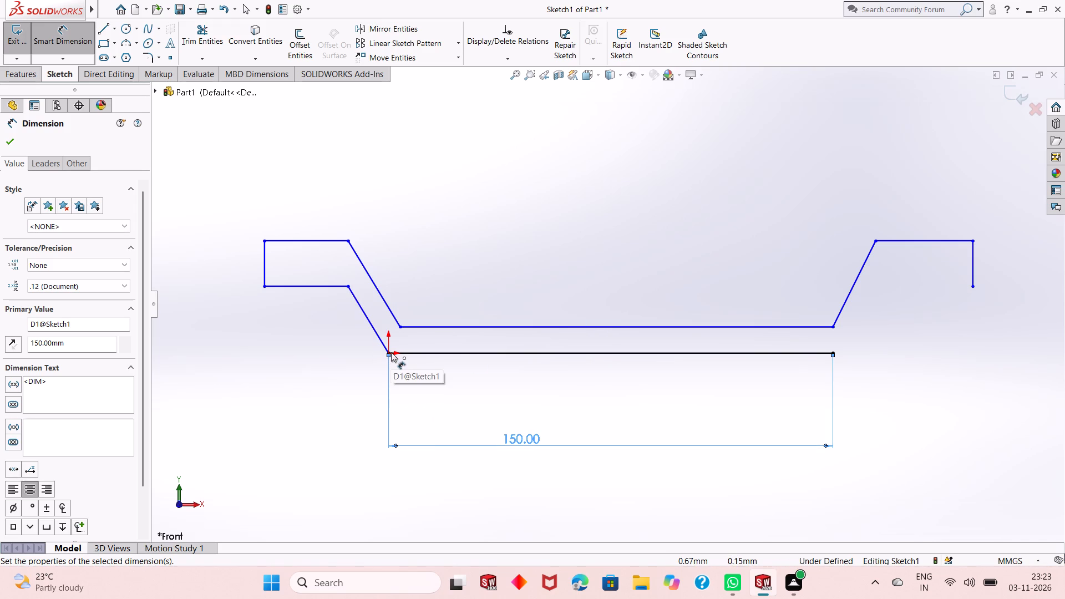
scroll(392, 351, down, 1)
scroll(392, 351, up, 1)
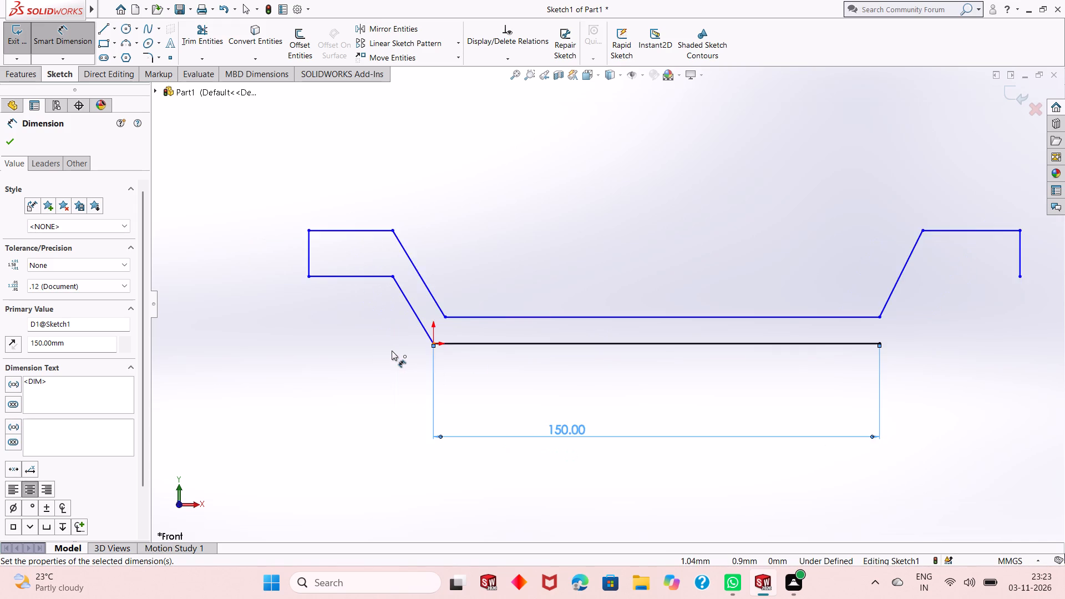
scroll(392, 351, up, 1)
scroll(508, 333, up, 1)
scroll(722, 300, down, 1)
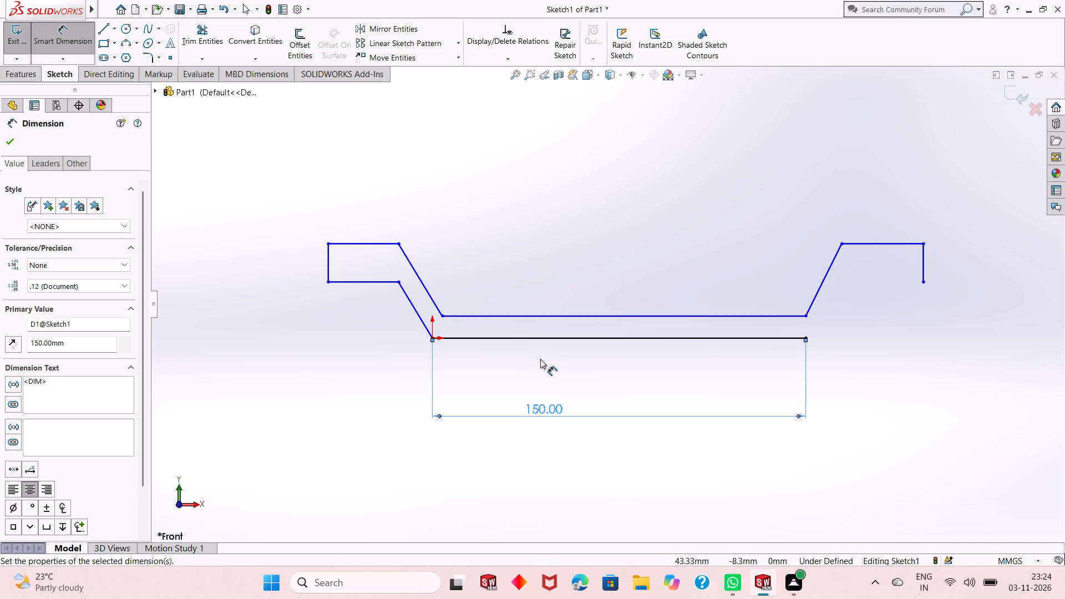
click(587, 316)
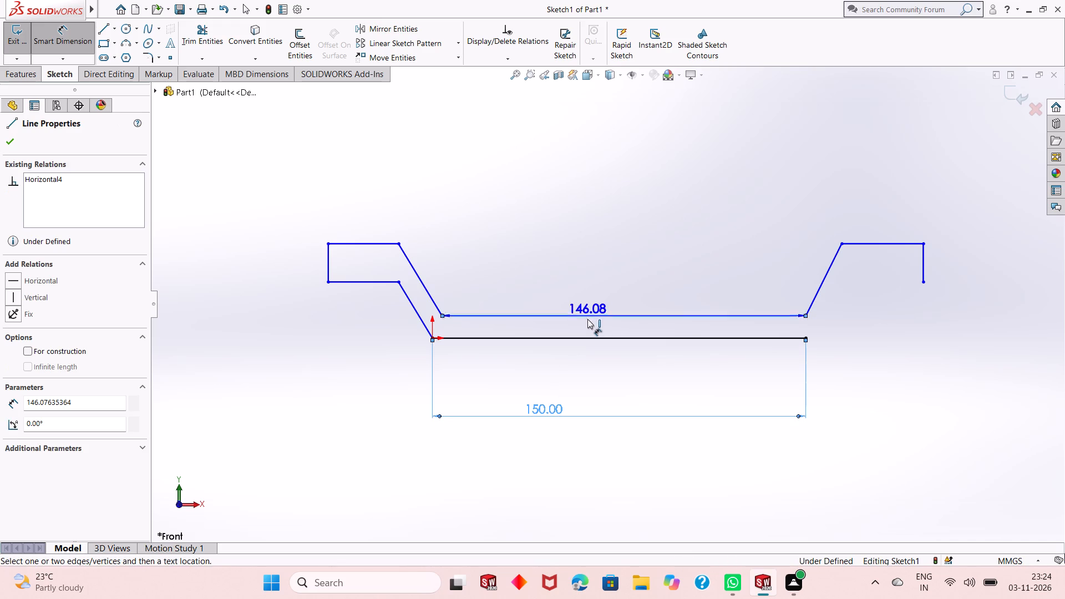
click(587, 337)
click(590, 361)
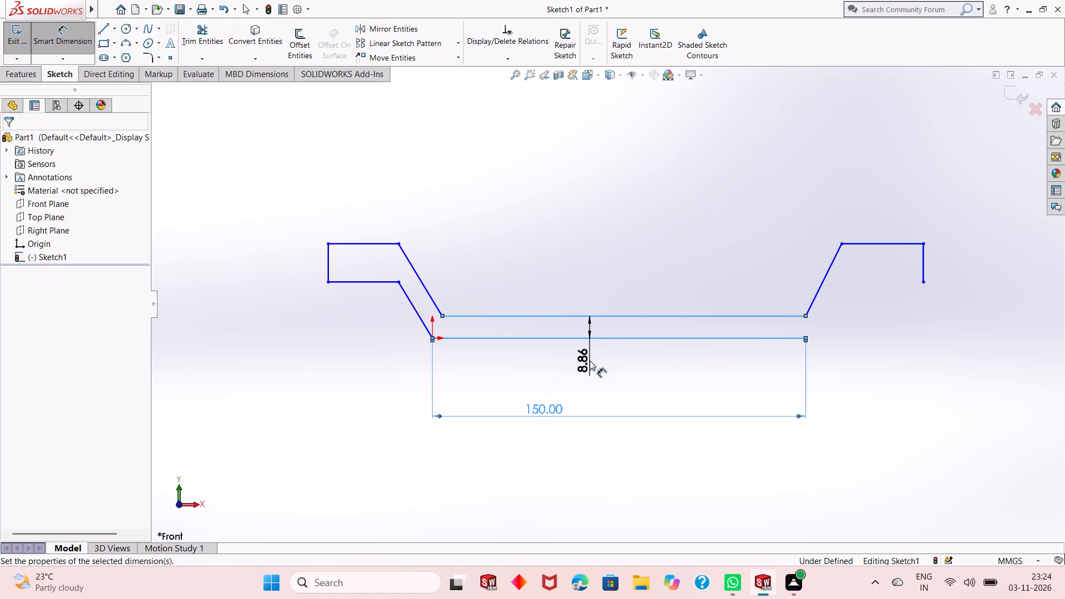
text(10)
key(Return)
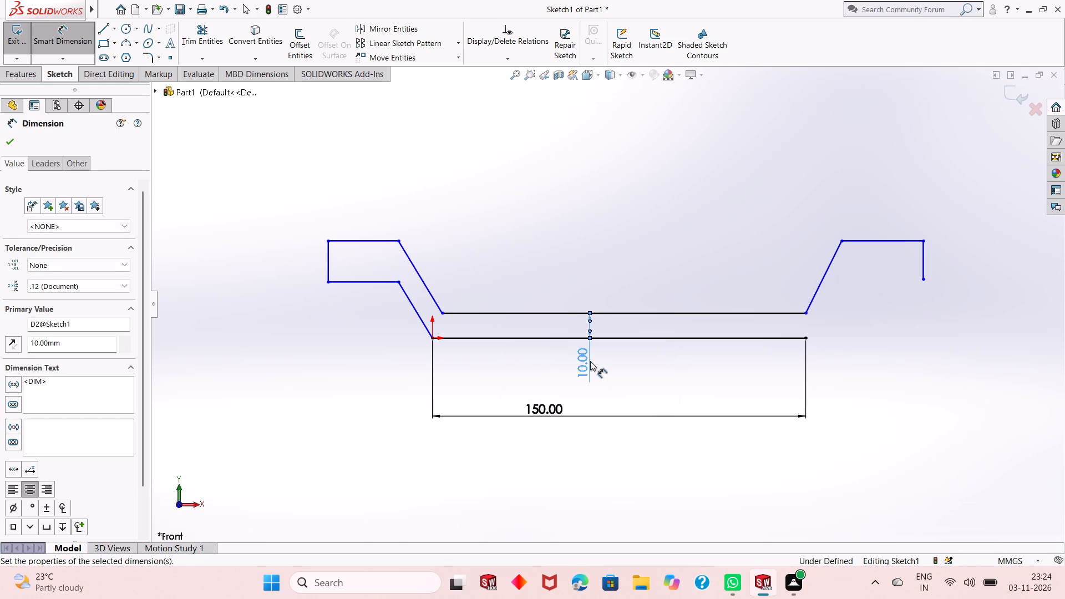
Dimension the height of the left flange's top edge above the upper long horizontal line to 25 mm.
click(380, 240)
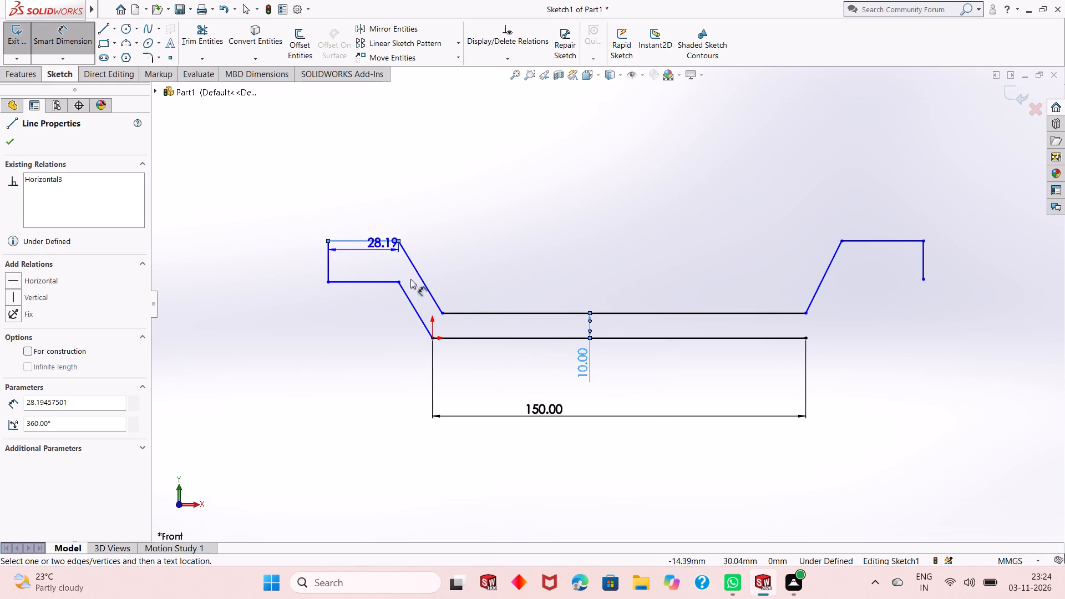
click(504, 312)
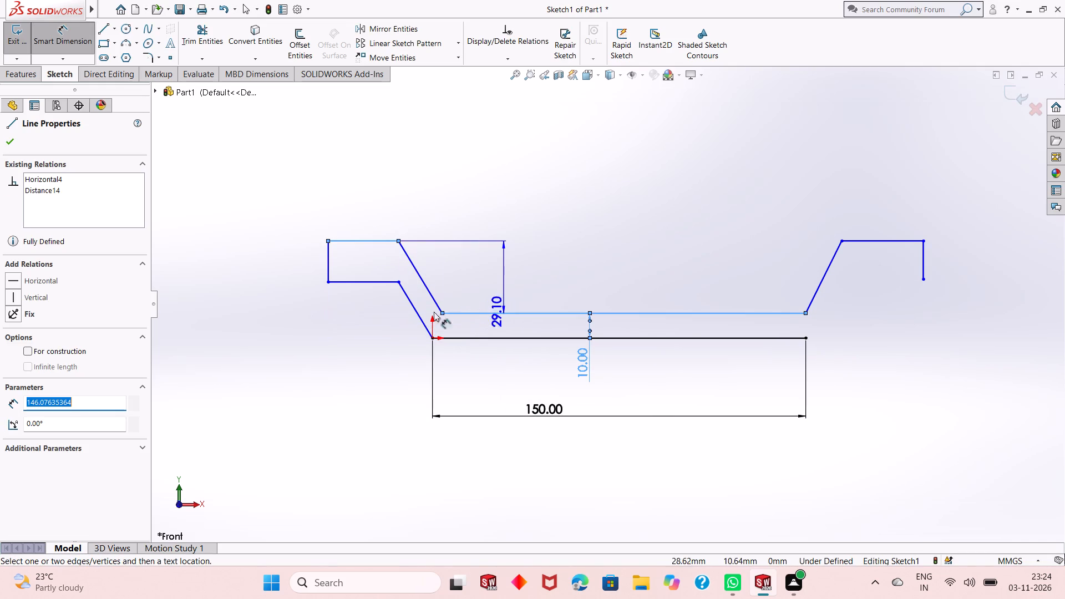
click(236, 303)
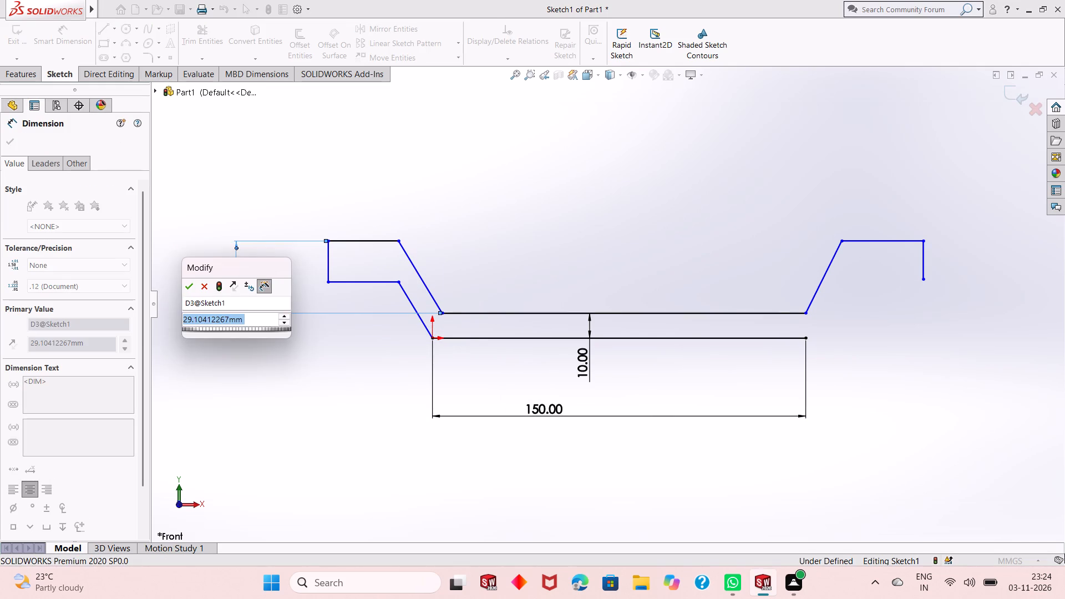
text(25)
key(Return)
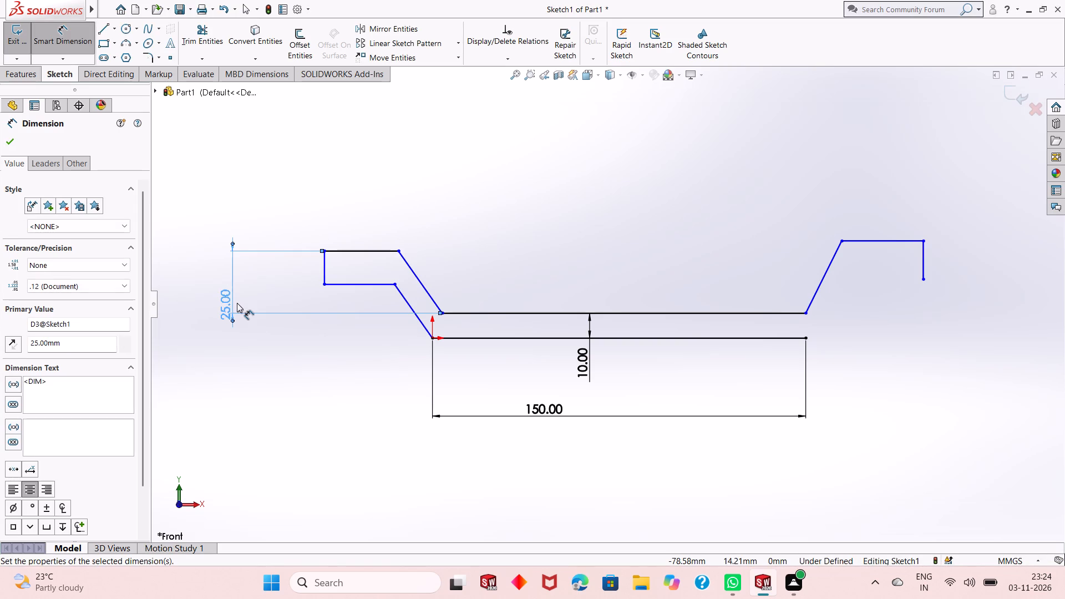
Dimension the left flange's vertical end edge to 12 mm.
scroll(470, 296, up, 1)
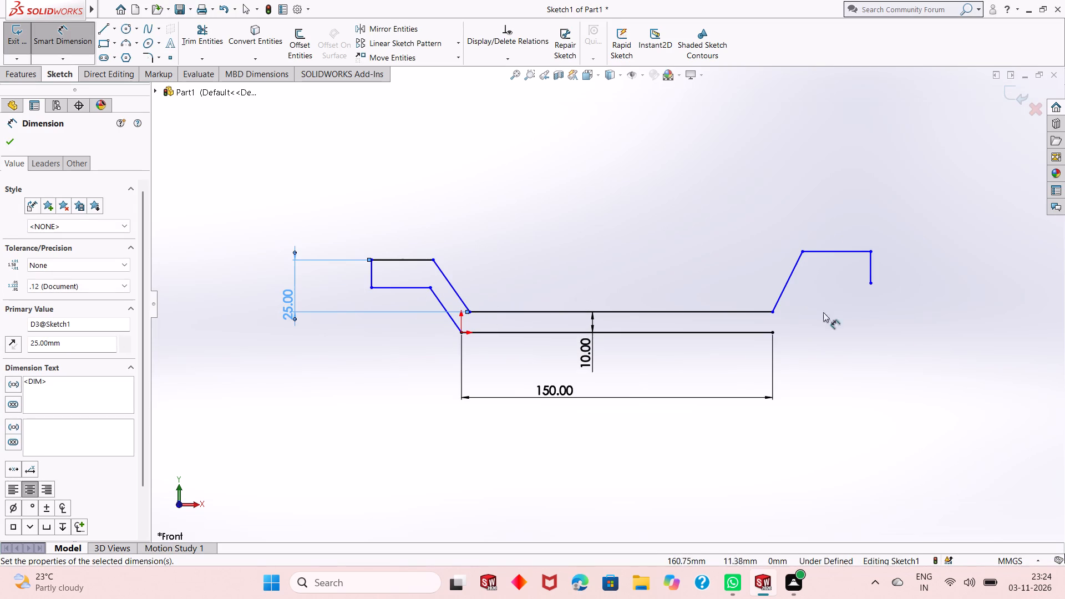
scroll(916, 325, down, 1)
scroll(536, 344, up, 2)
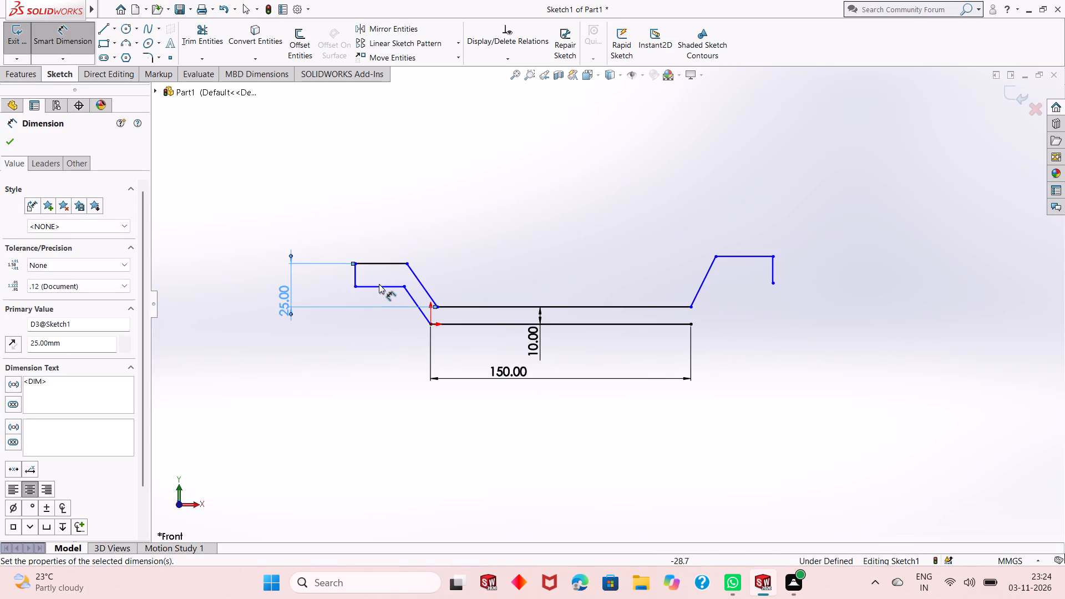
scroll(383, 283, down, 1)
click(360, 271)
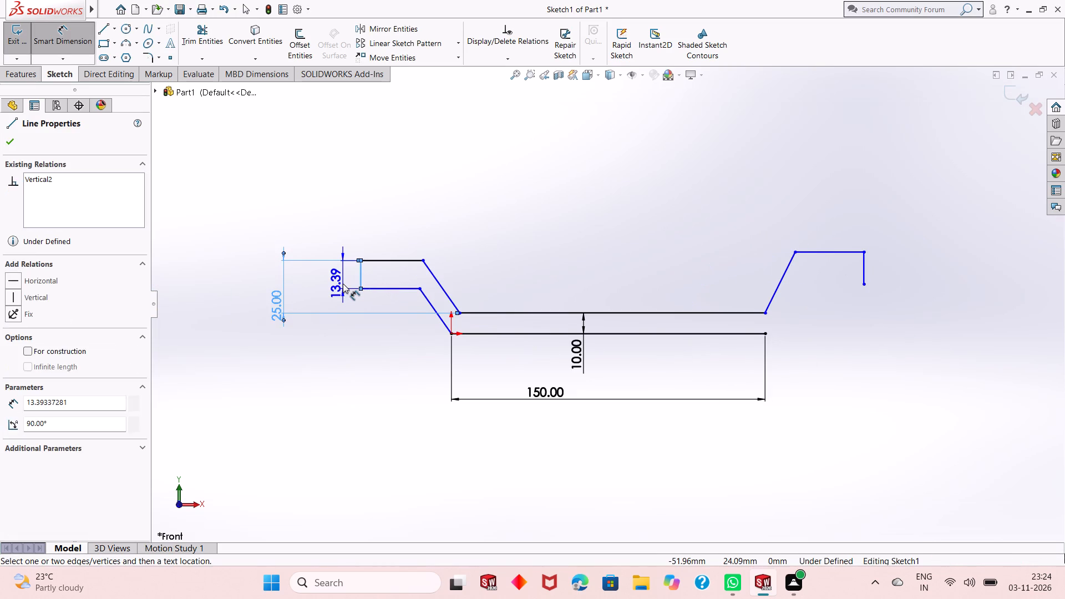
click(343, 283)
text(12)
key(Return)
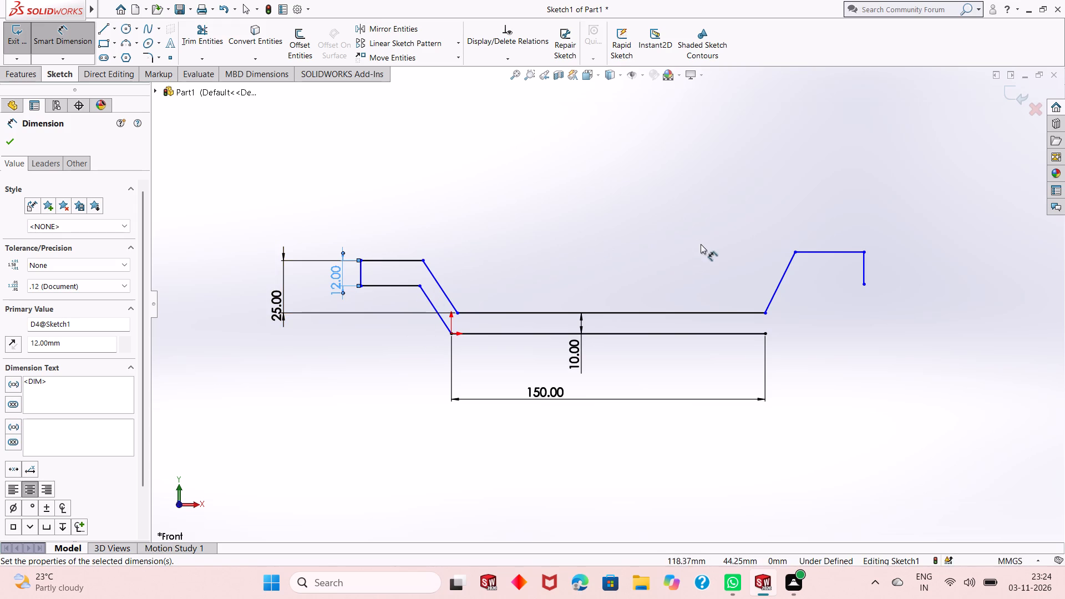
Dimension the height of the right flange's top edge above the upper long horizontal line to 25 mm.
click(829, 252)
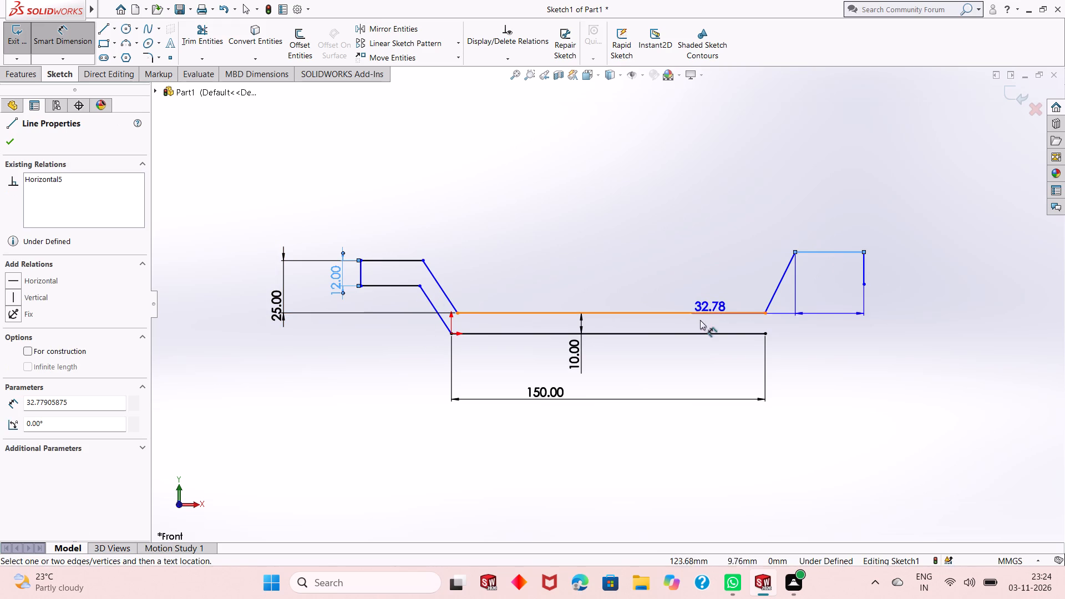
click(702, 312)
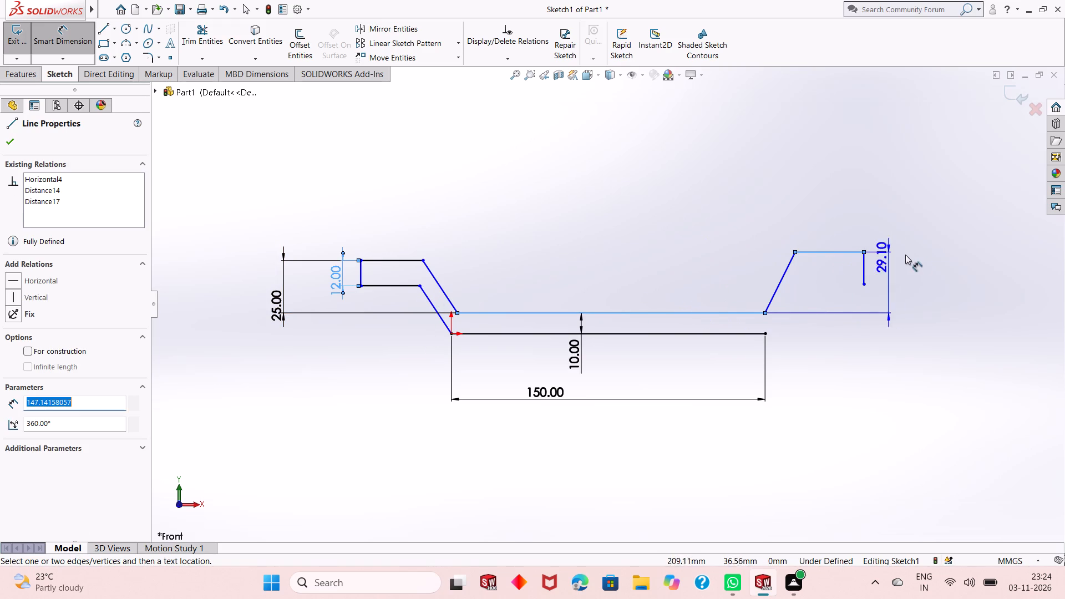
click(922, 250)
text(25)
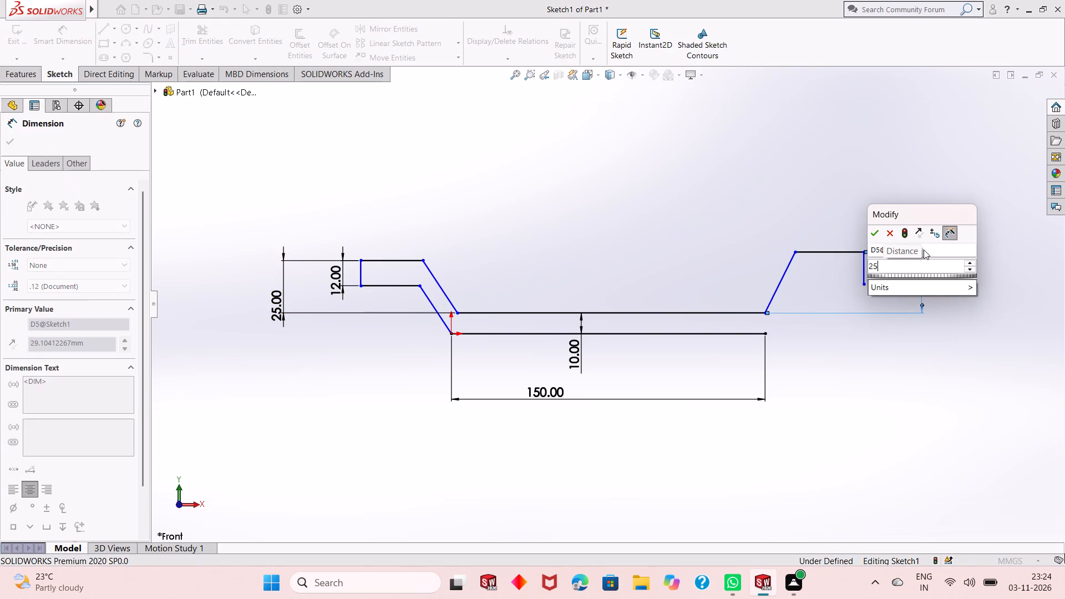
key(Return)
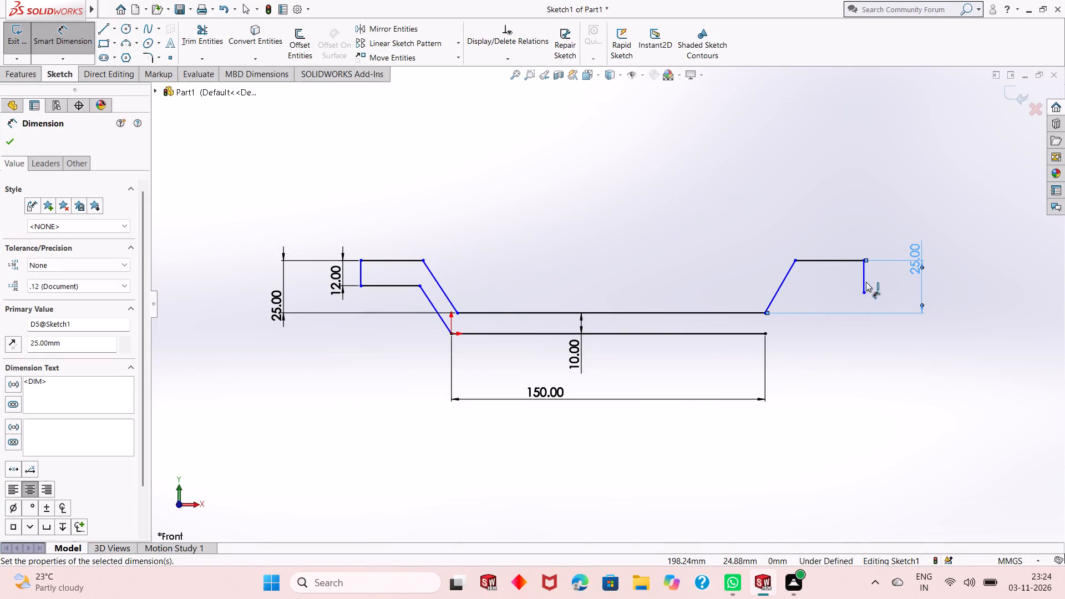
Dimension the right flange's vertical end edge to 12 mm.
click(866, 282)
click(895, 278)
text(12)
key(Return)
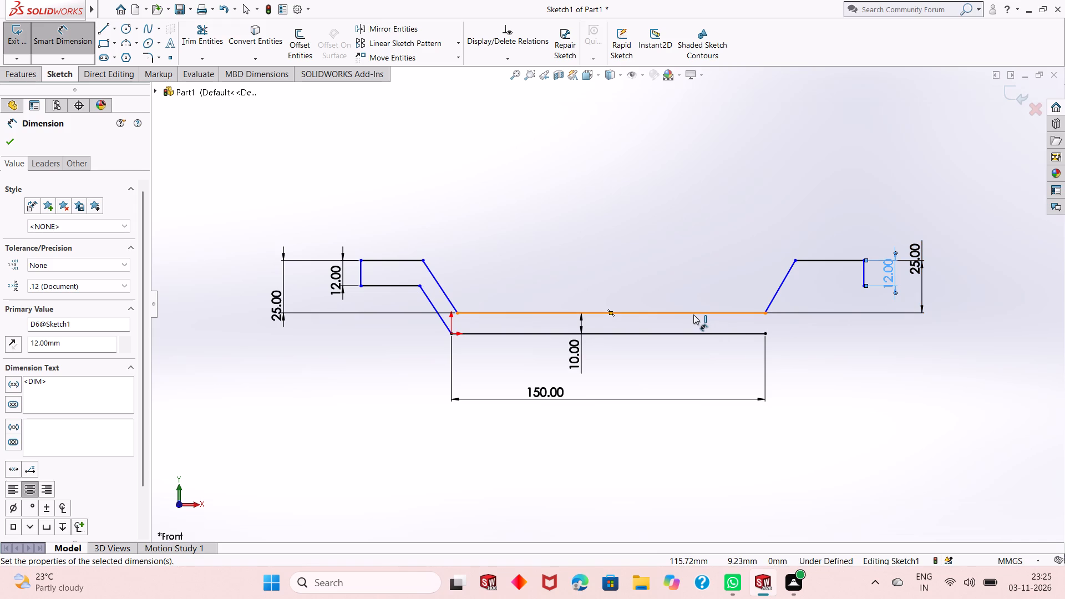
Dimension the upper long horizontal line's length to 145 mm.
click(693, 314)
click(693, 364)
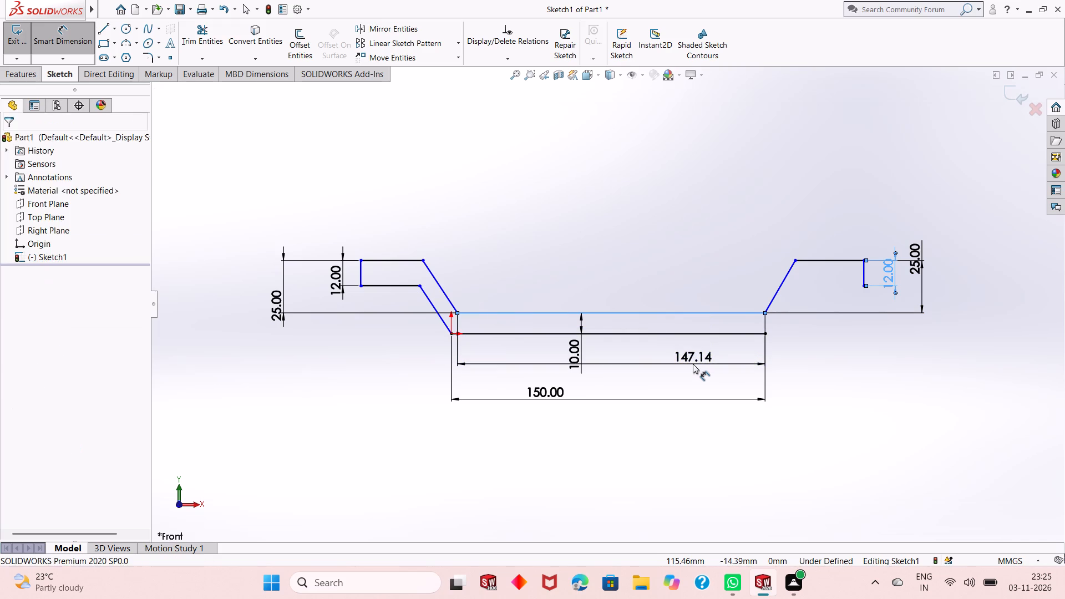
text(14)
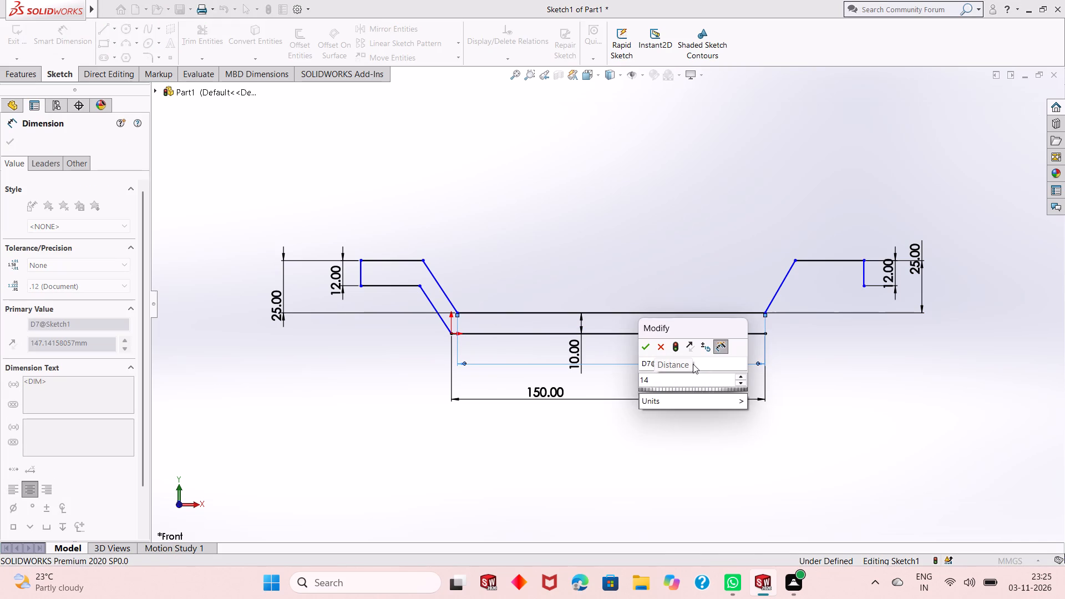
key(5)
key(Return)
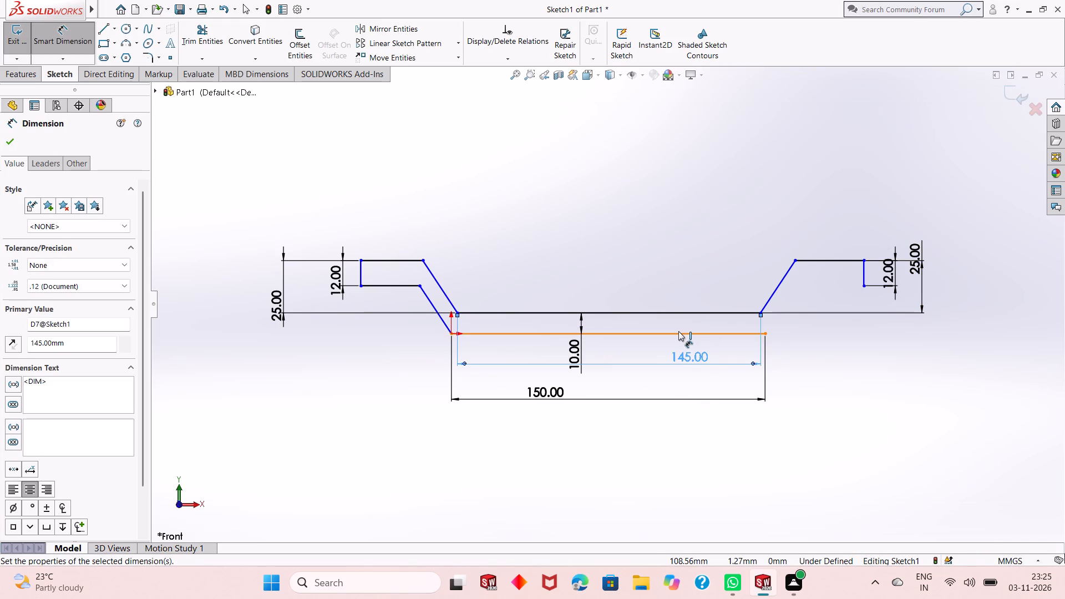
Dimension the horizontal distance from the bottom line's right endpoint to the midpoint of the right flange's top edge to 32 mm.
scroll(677, 331, up, 1)
scroll(707, 290, down, 1)
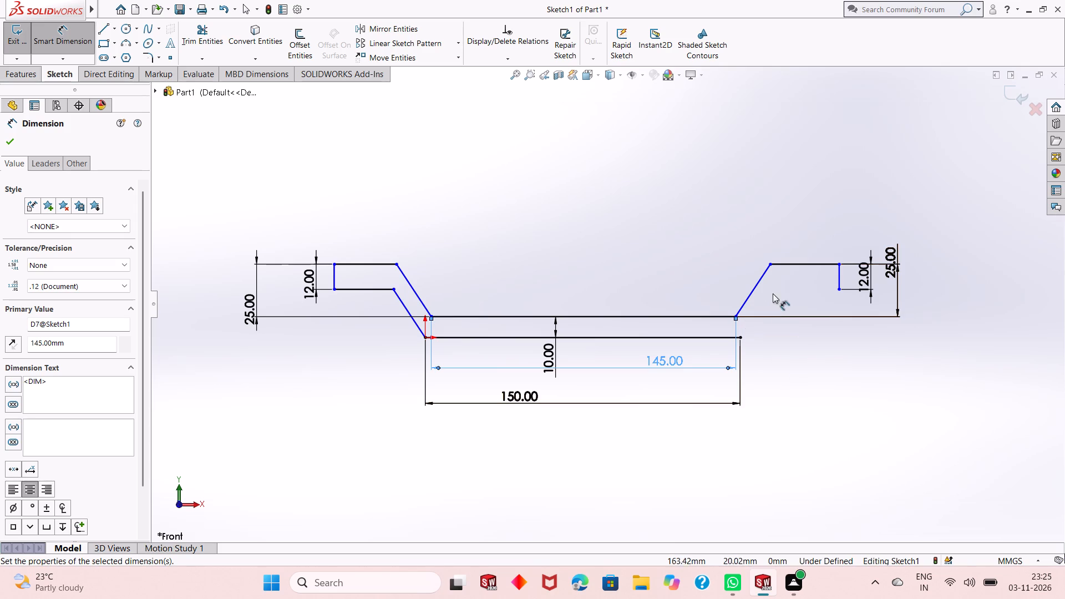
click(803, 265)
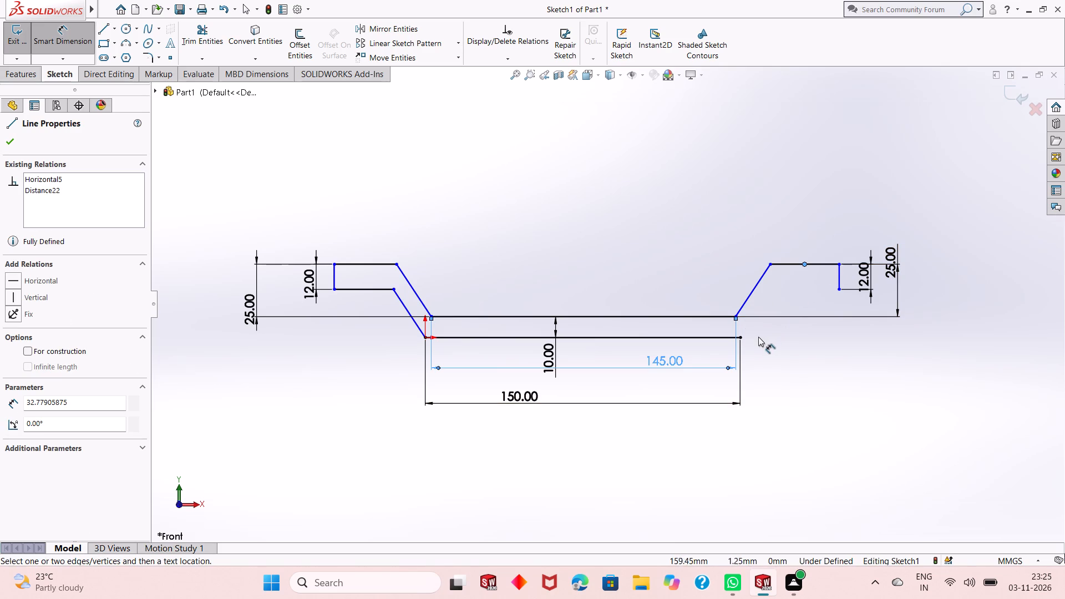
click(741, 338)
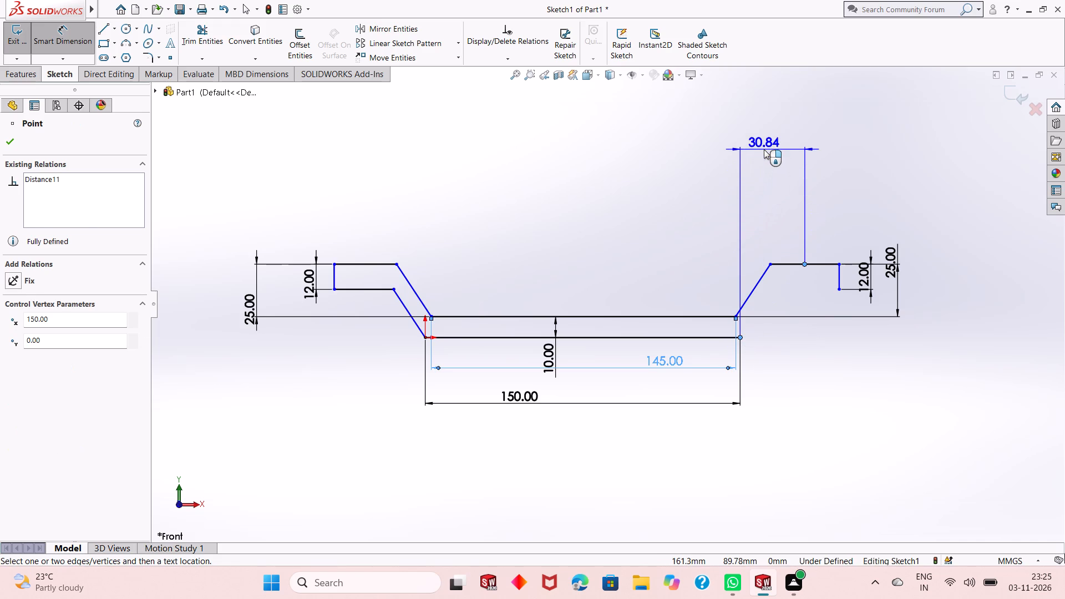
click(764, 149)
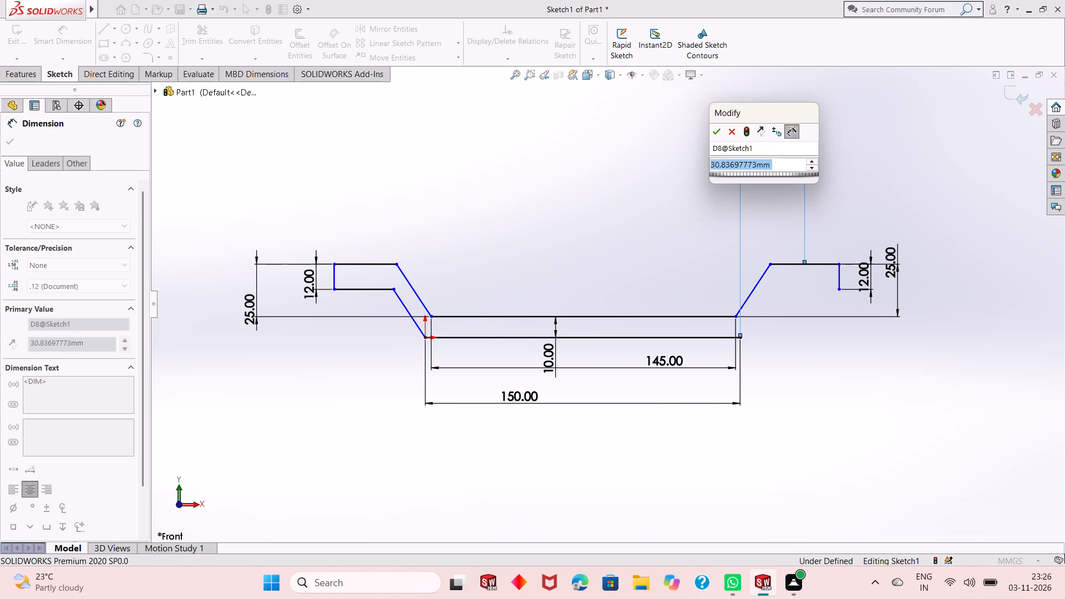
key(3)
key(2)
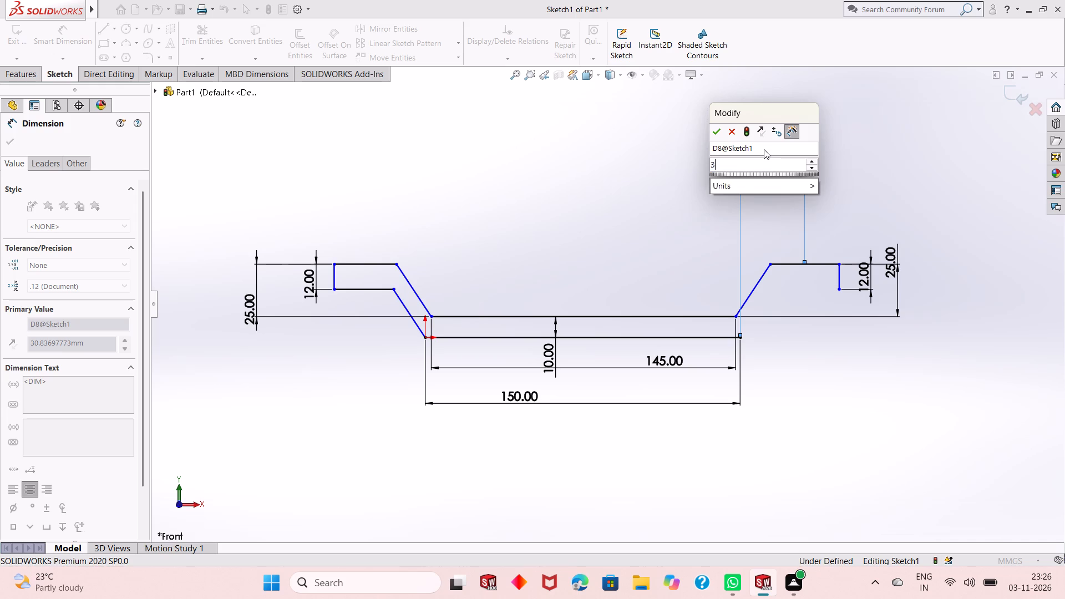
key(Return)
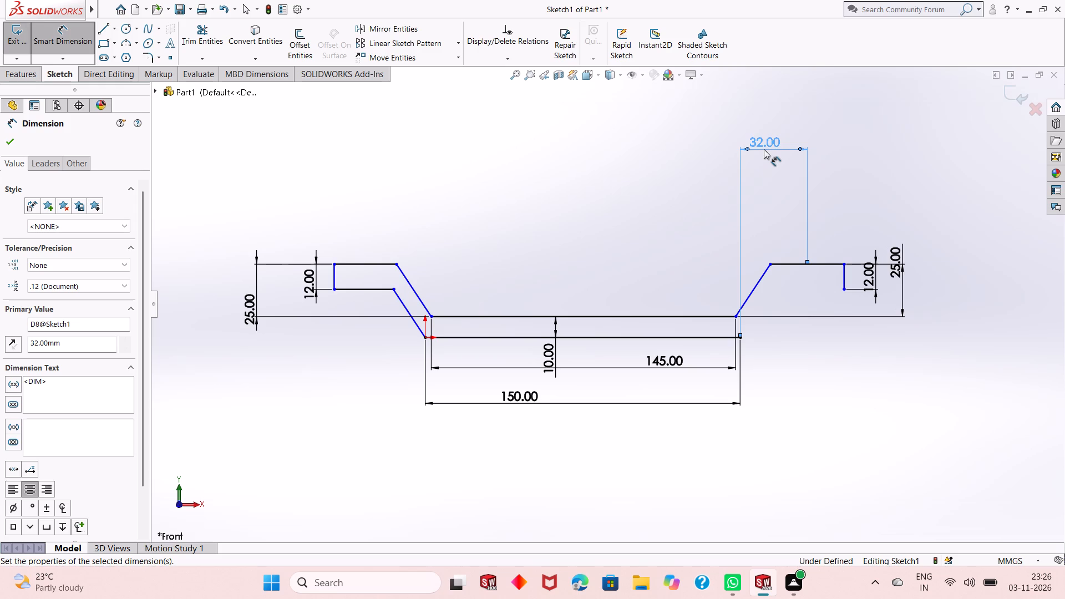
Dimension the horizontal distance from the origin to the midpoint of the left flange's top edge to 32 mm.
click(366, 265)
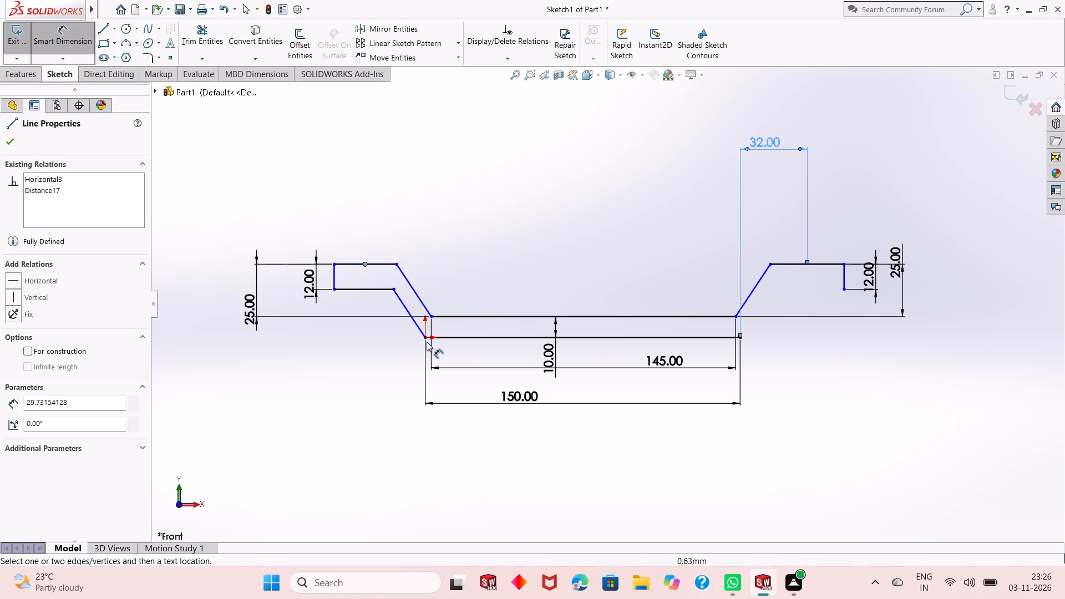
click(423, 337)
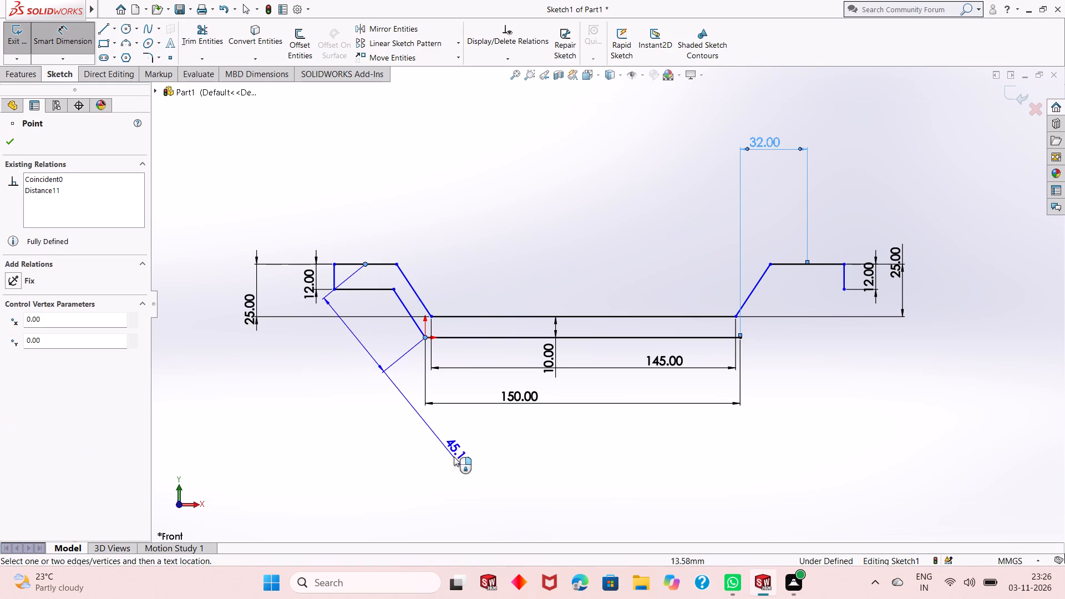
click(405, 142)
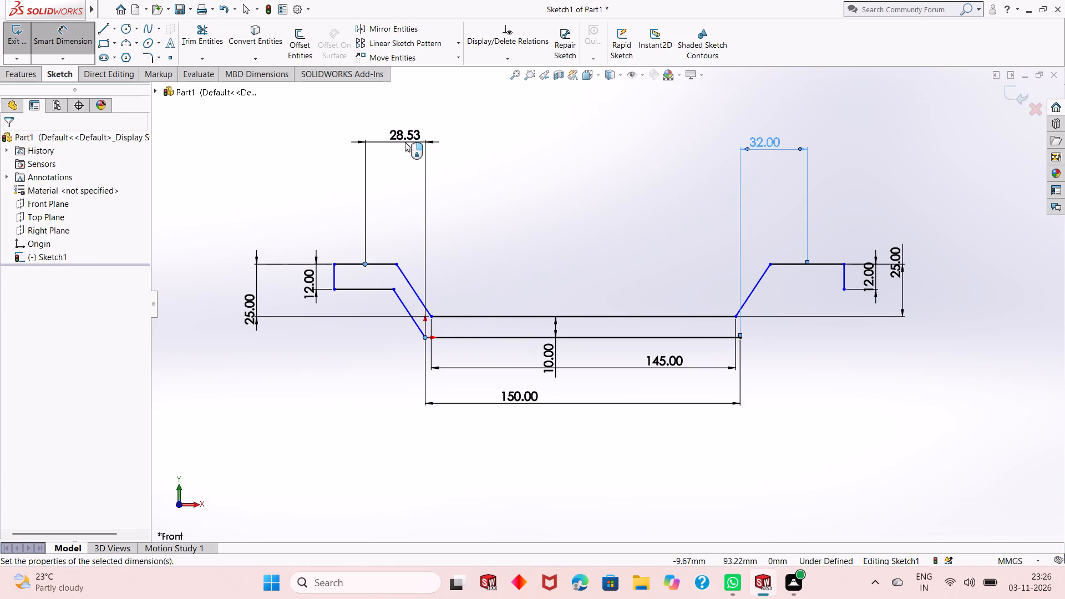
text(32)
key(Return)
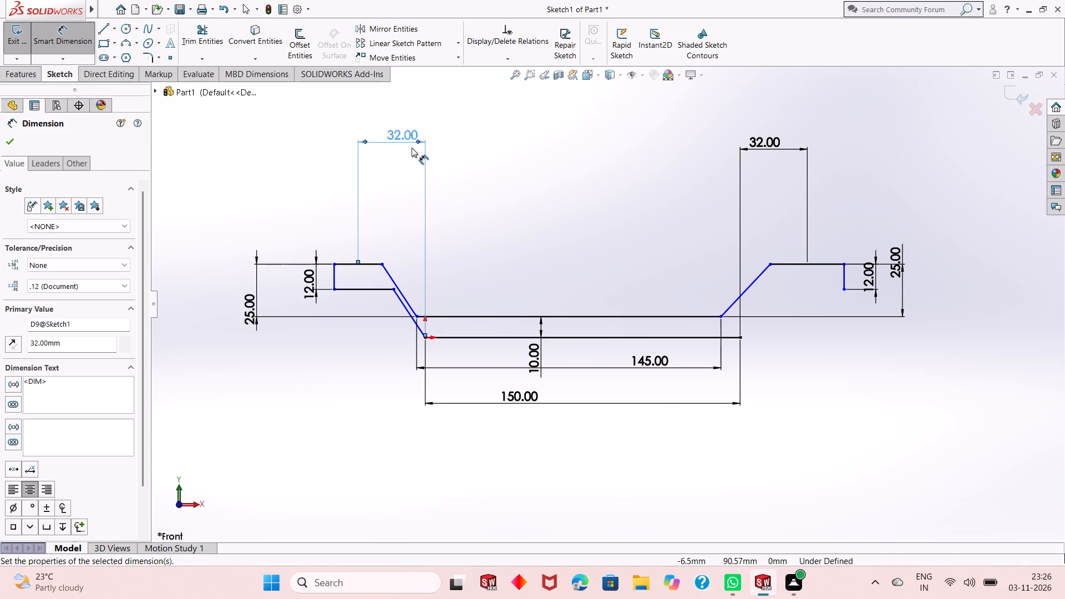
Dimension the distance between the two parallel slanted lines of the left arm to 10 mm.
click(408, 310)
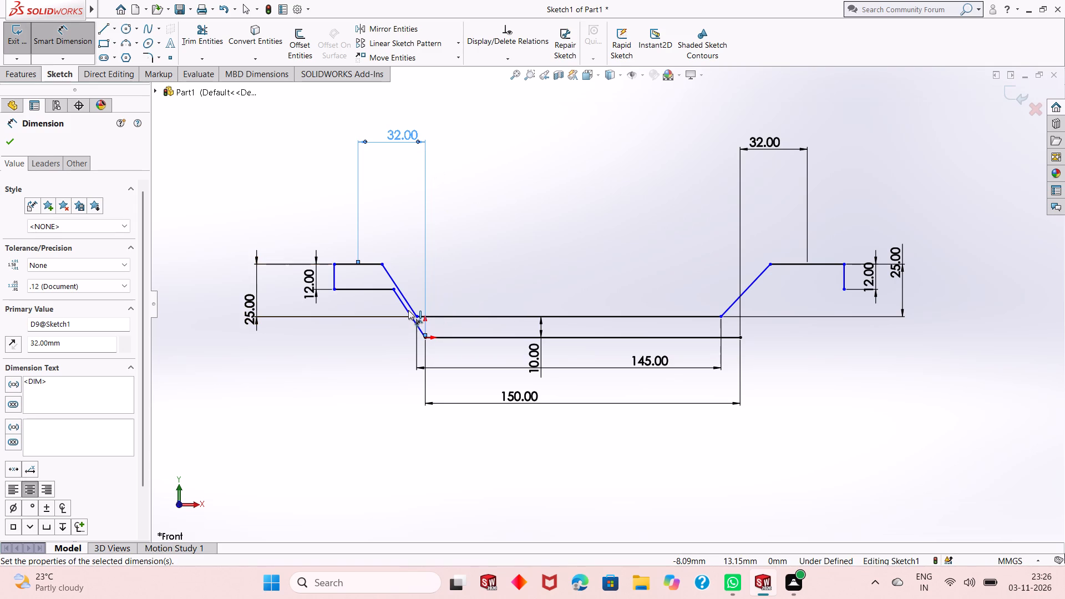
click(410, 303)
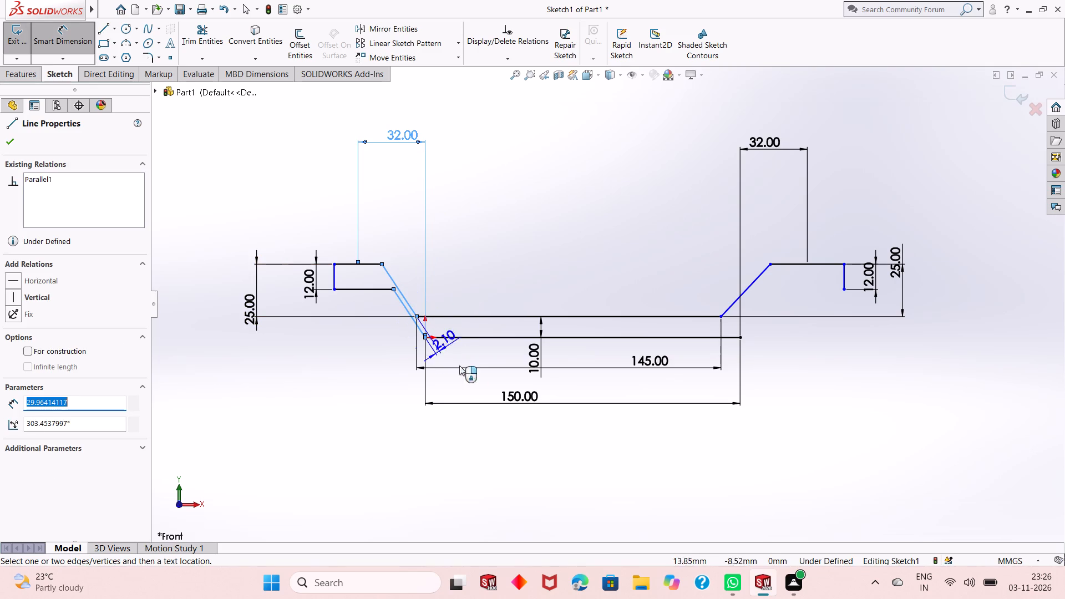
click(471, 385)
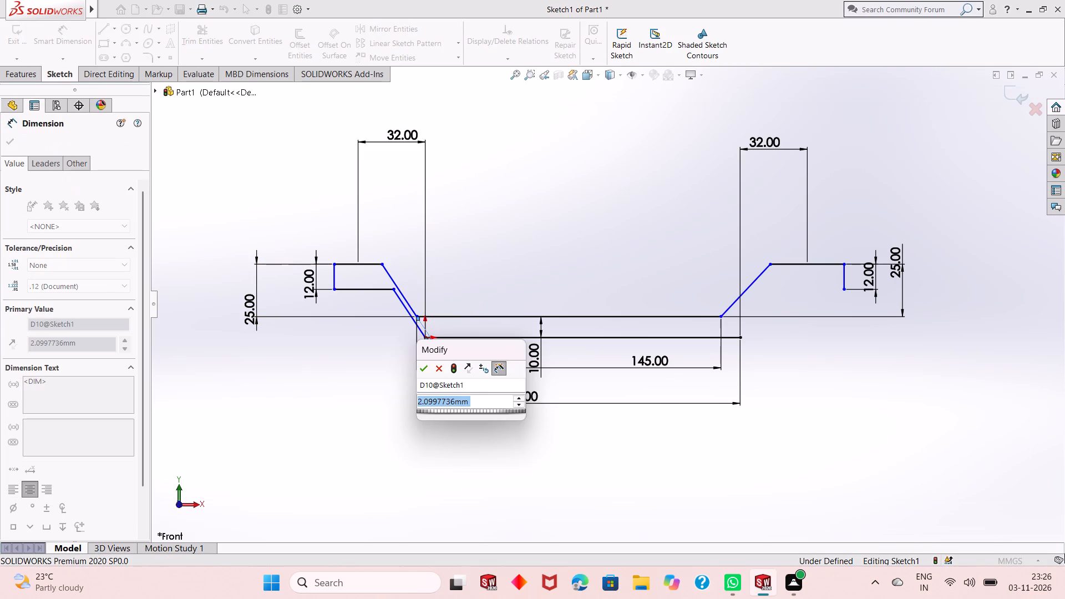
text(10)
key(Return)
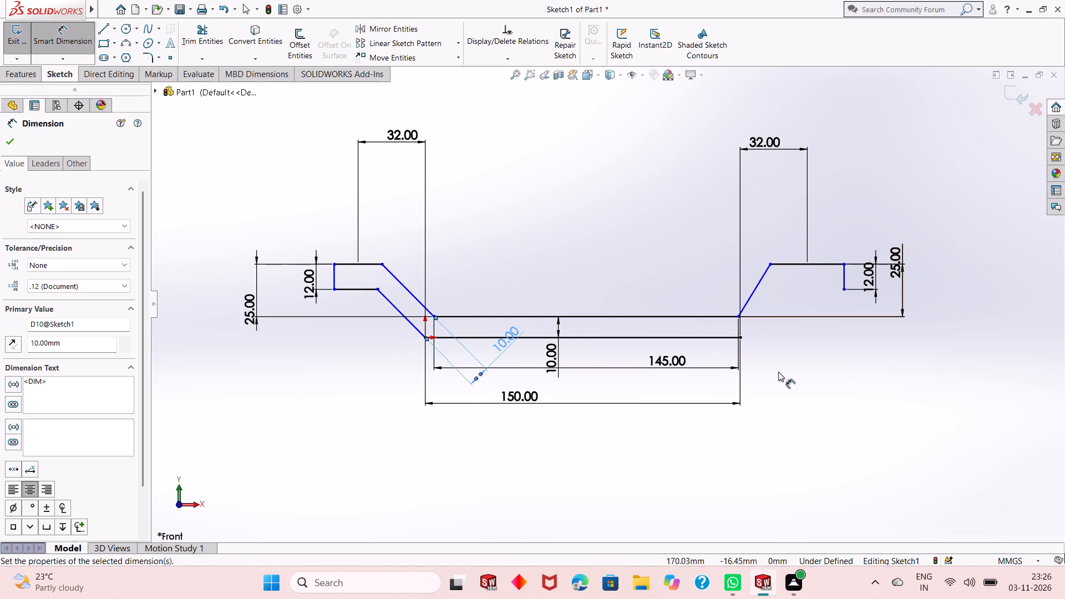
right_click(471, 205)
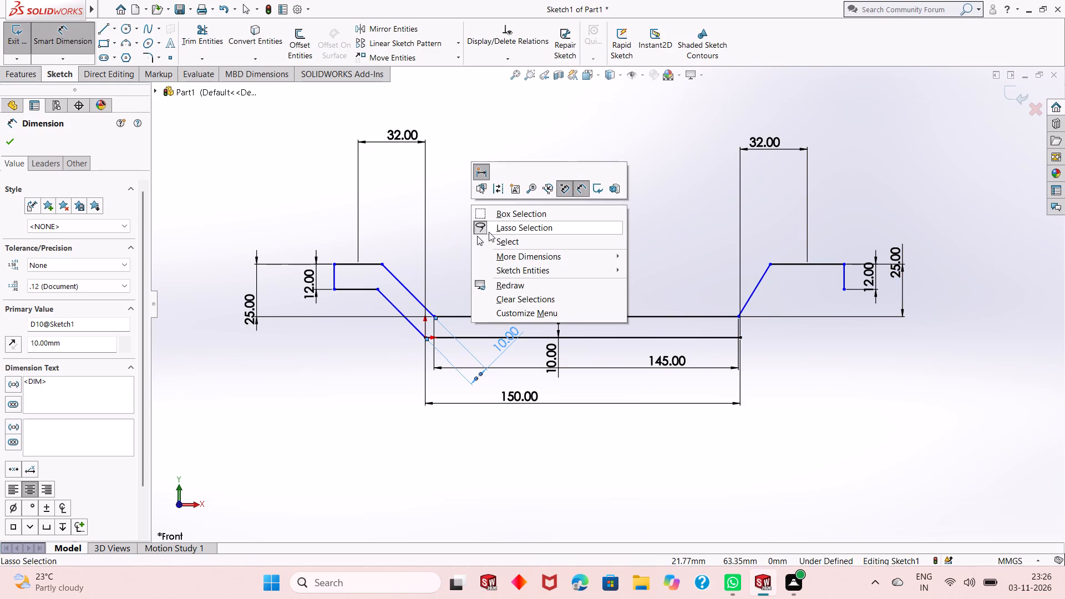
double_click(489, 238)
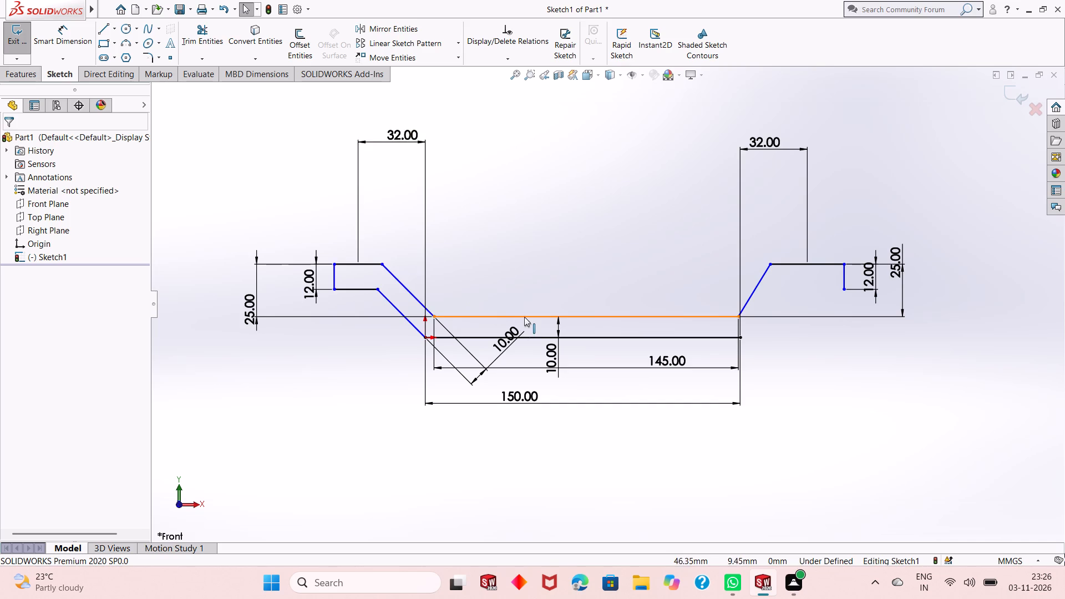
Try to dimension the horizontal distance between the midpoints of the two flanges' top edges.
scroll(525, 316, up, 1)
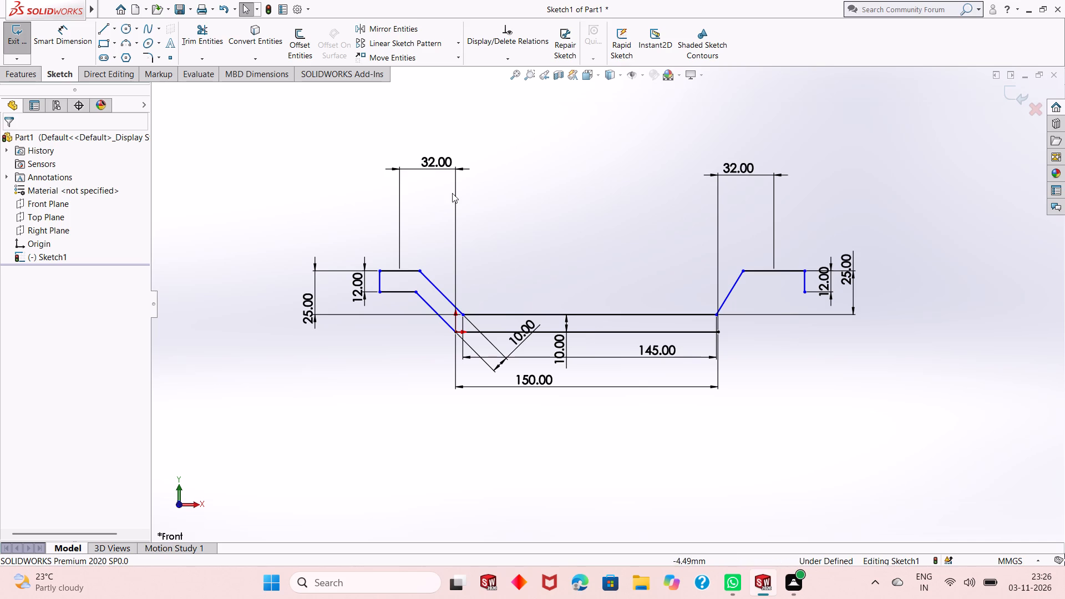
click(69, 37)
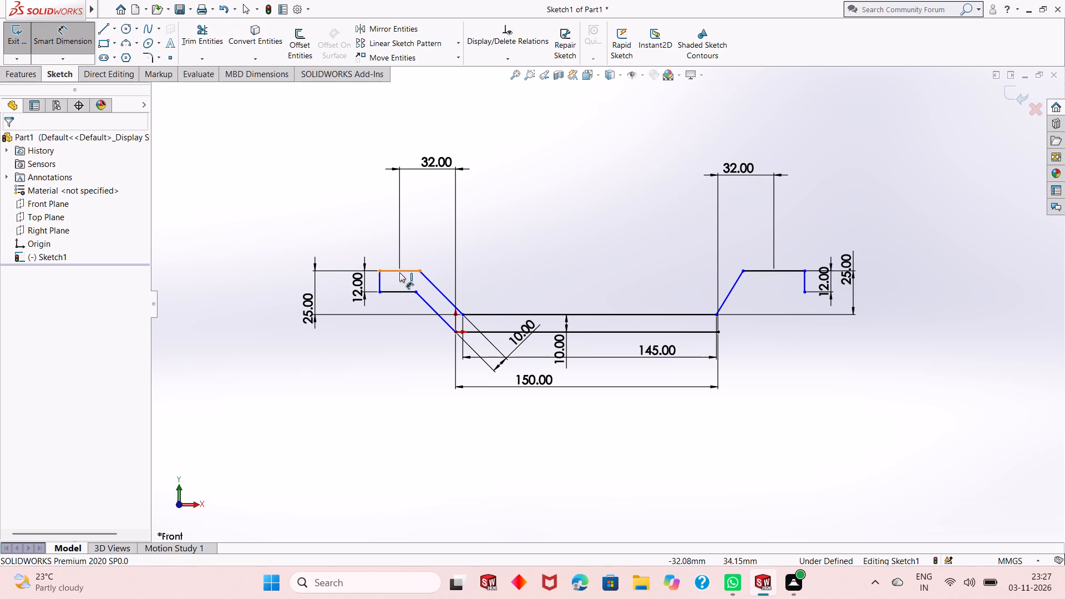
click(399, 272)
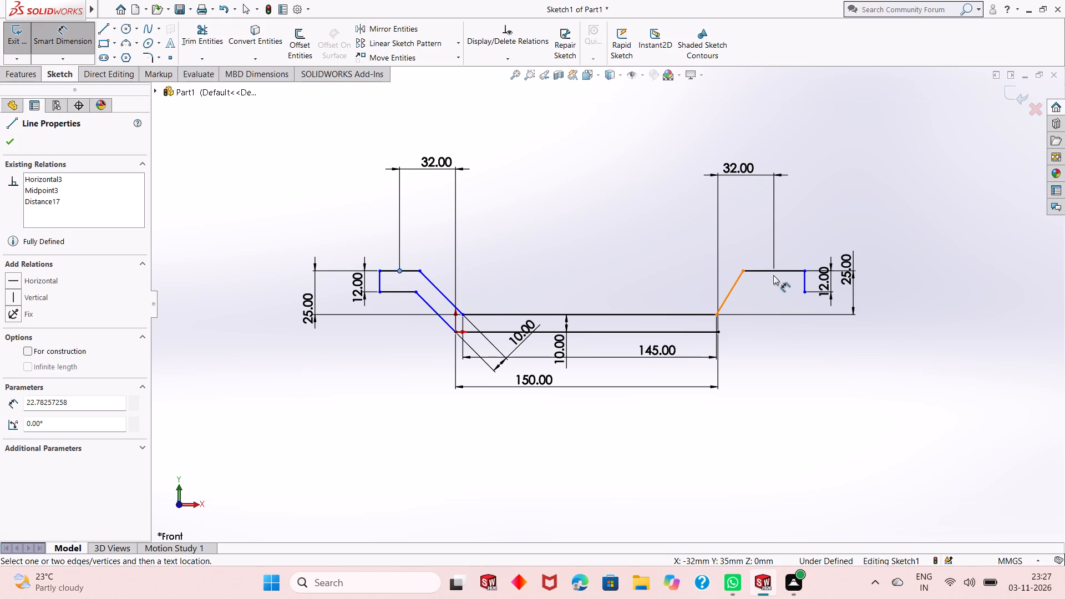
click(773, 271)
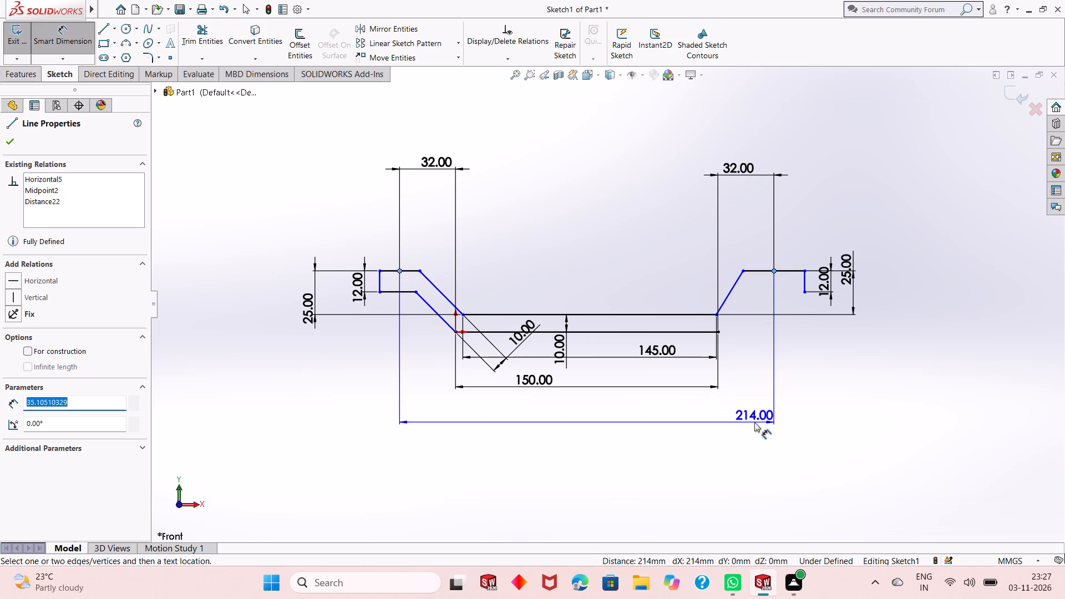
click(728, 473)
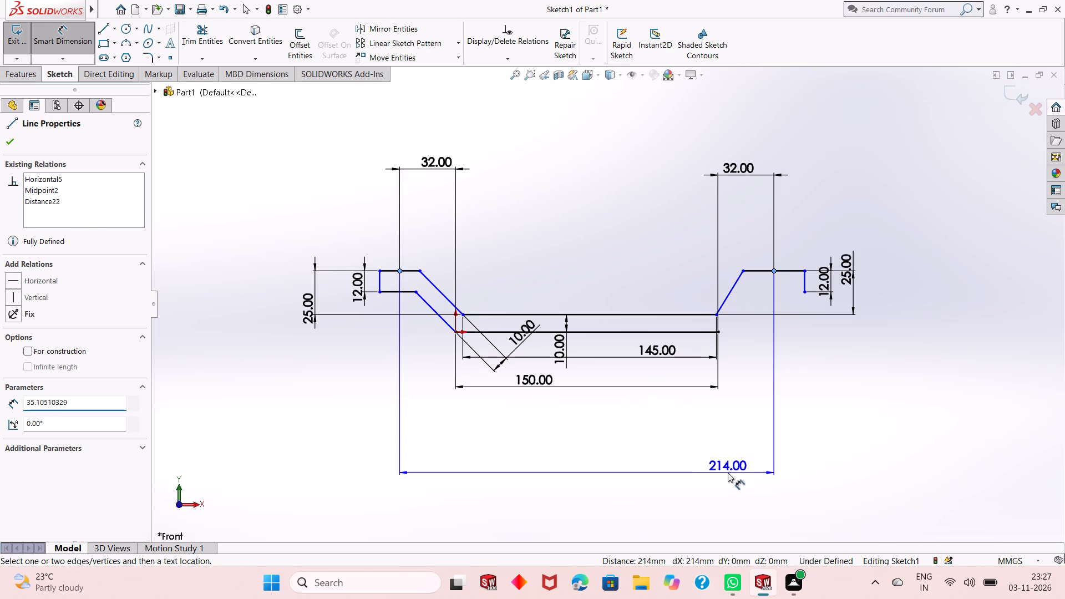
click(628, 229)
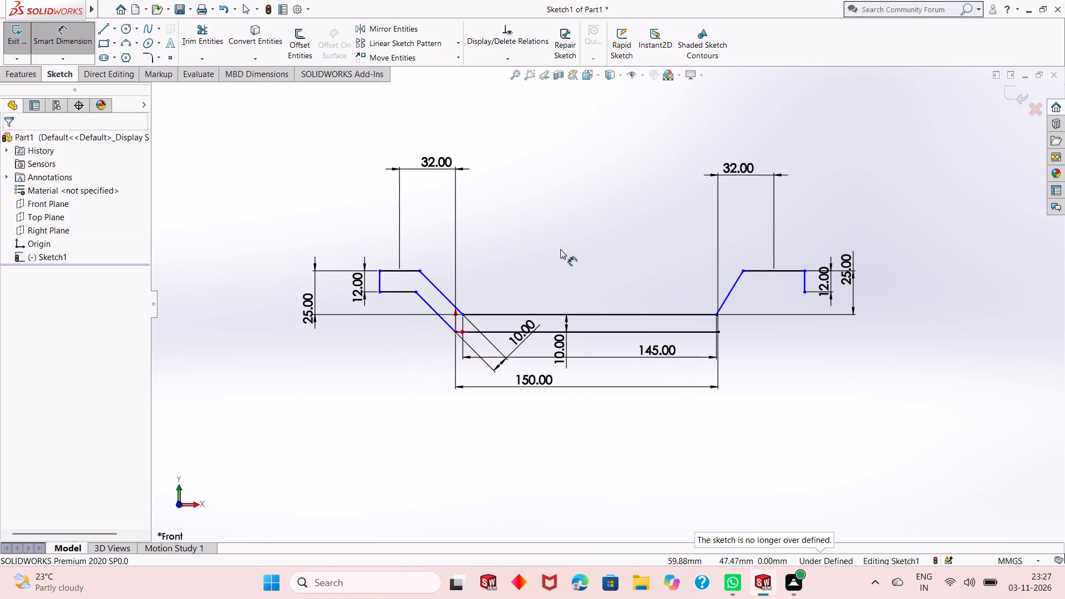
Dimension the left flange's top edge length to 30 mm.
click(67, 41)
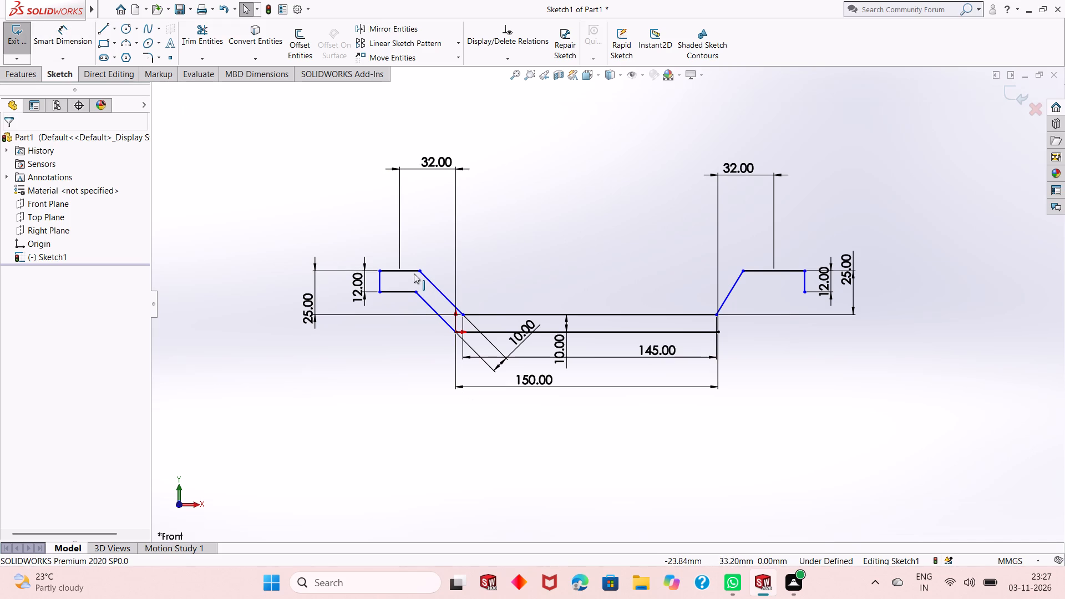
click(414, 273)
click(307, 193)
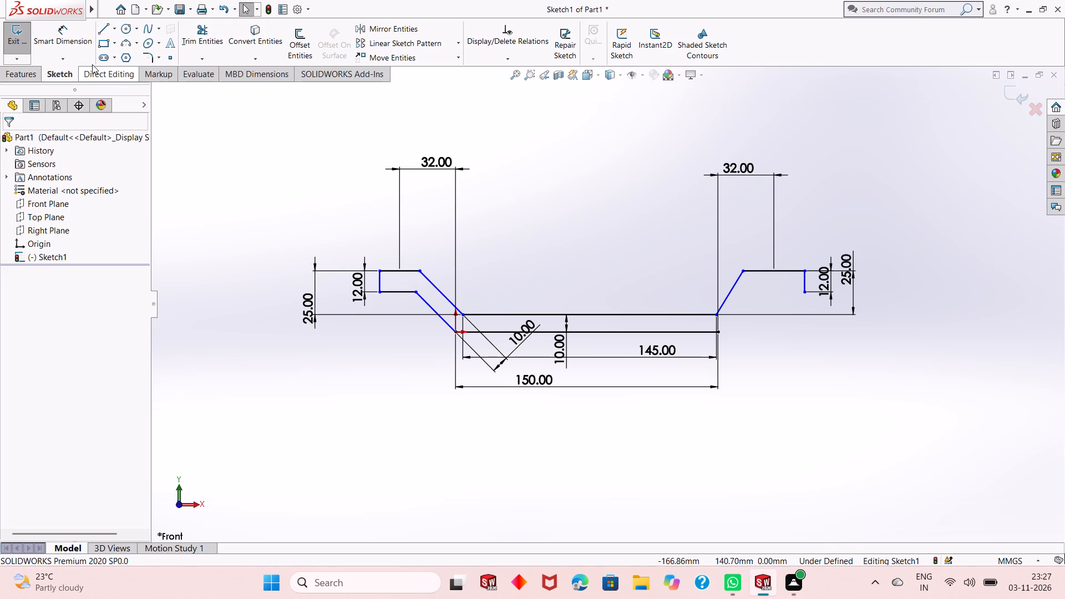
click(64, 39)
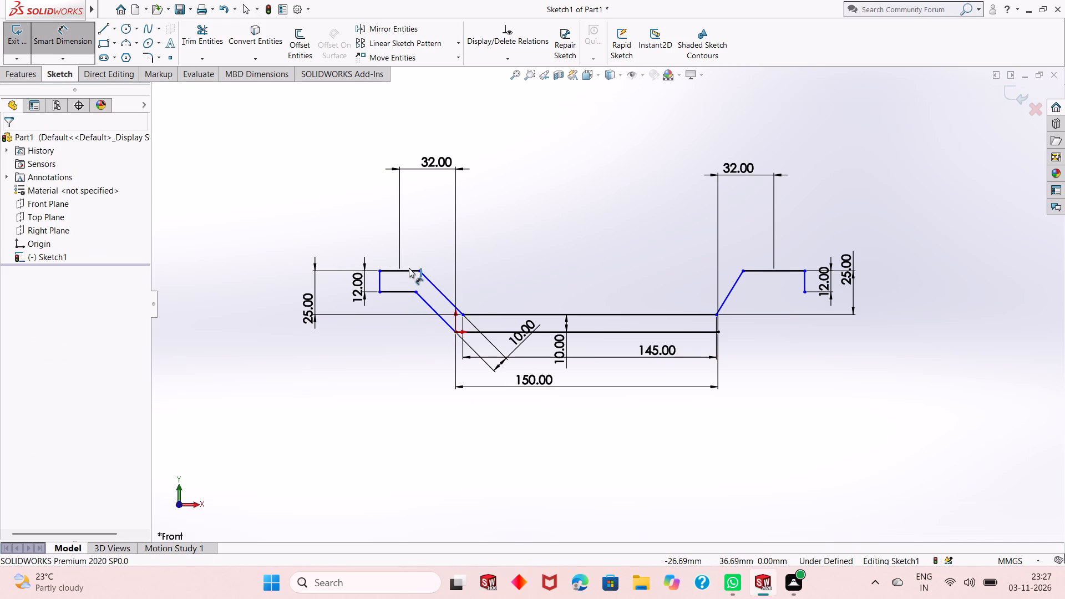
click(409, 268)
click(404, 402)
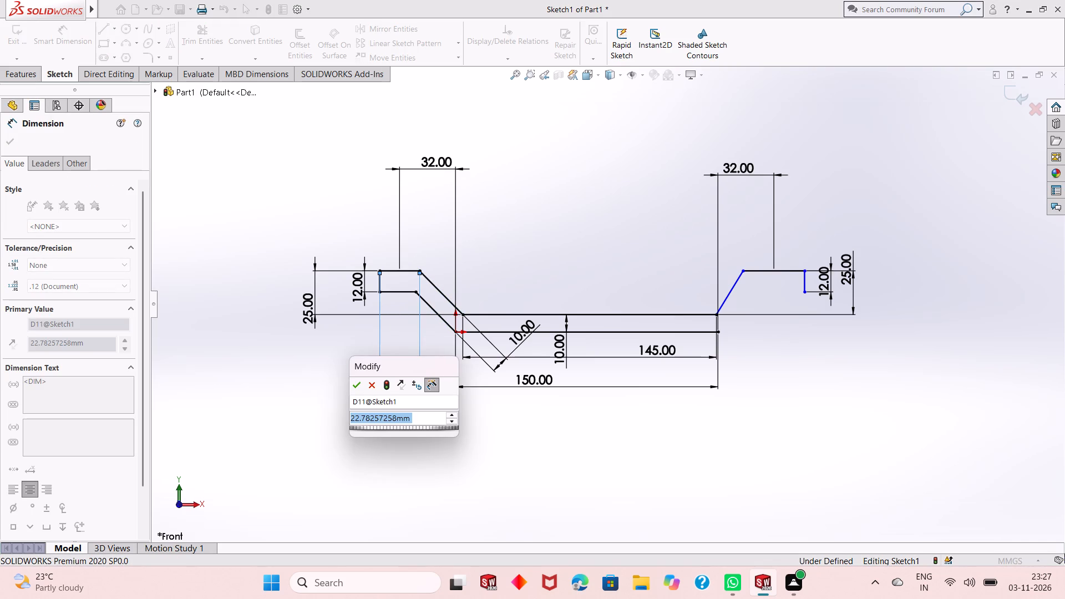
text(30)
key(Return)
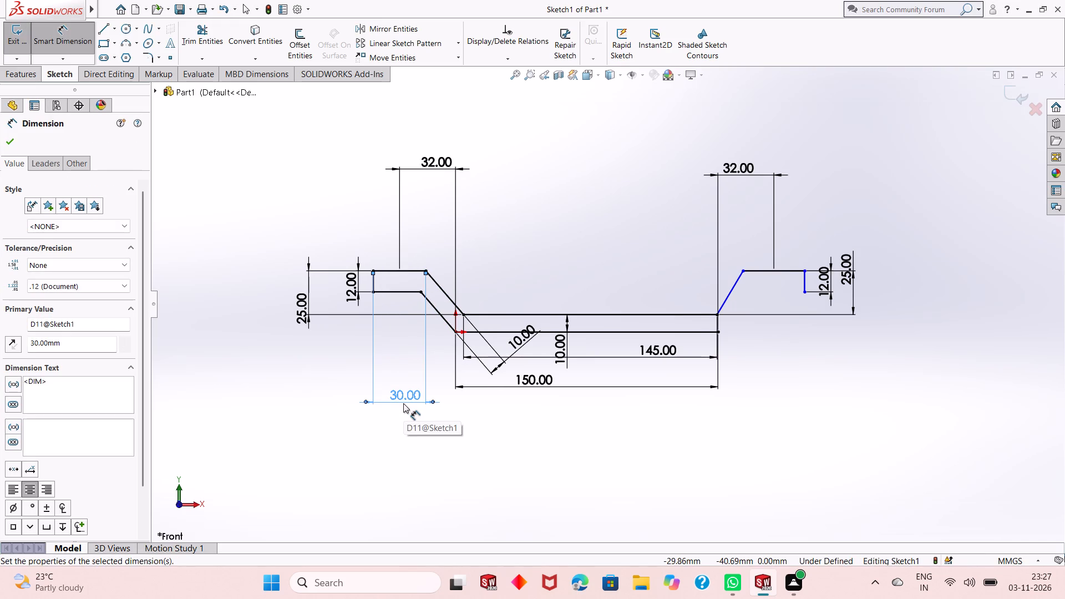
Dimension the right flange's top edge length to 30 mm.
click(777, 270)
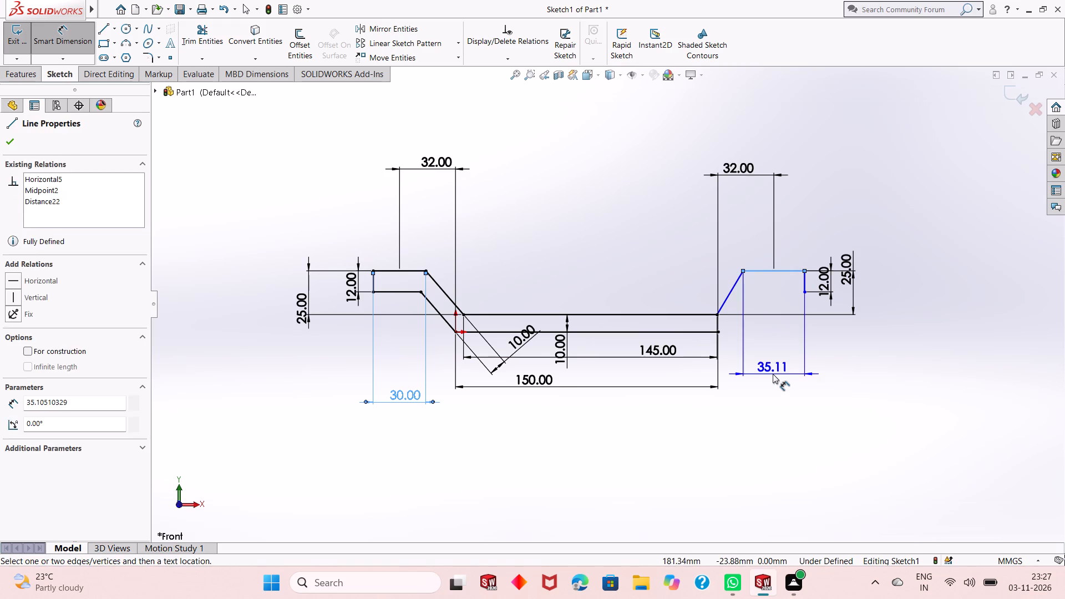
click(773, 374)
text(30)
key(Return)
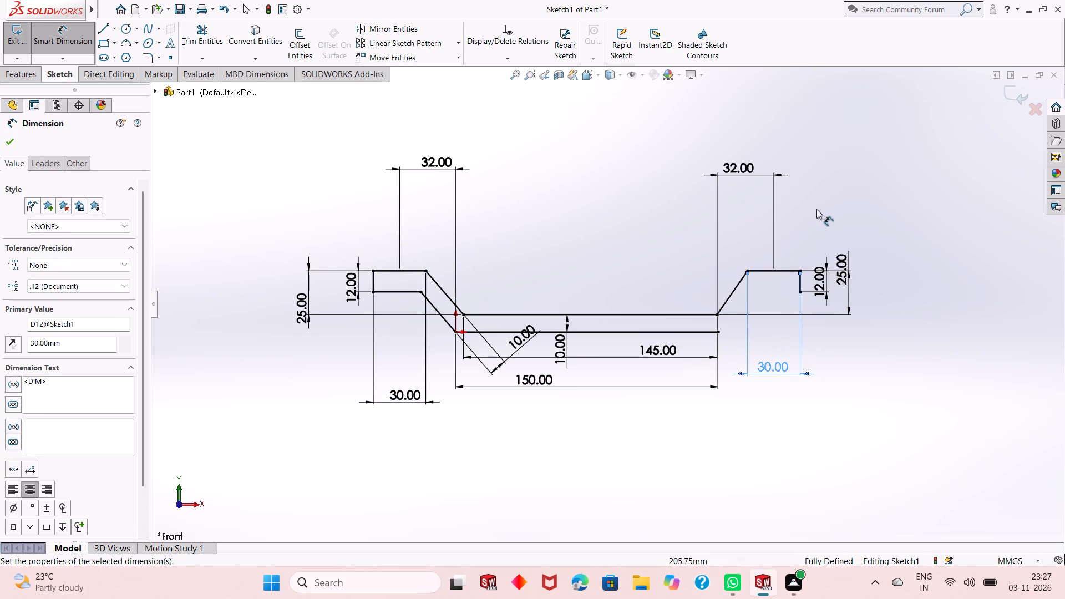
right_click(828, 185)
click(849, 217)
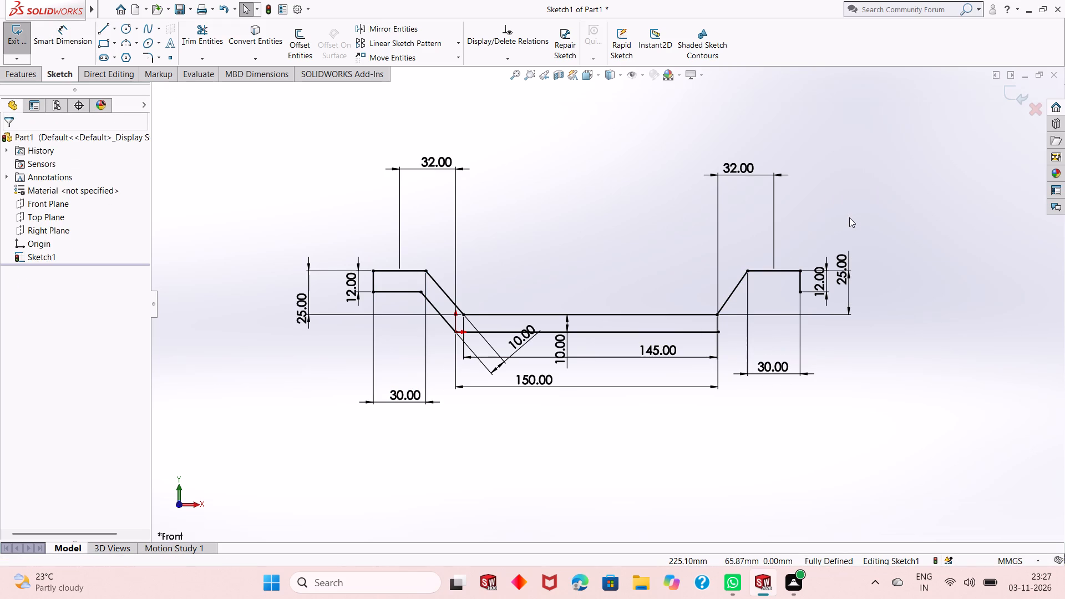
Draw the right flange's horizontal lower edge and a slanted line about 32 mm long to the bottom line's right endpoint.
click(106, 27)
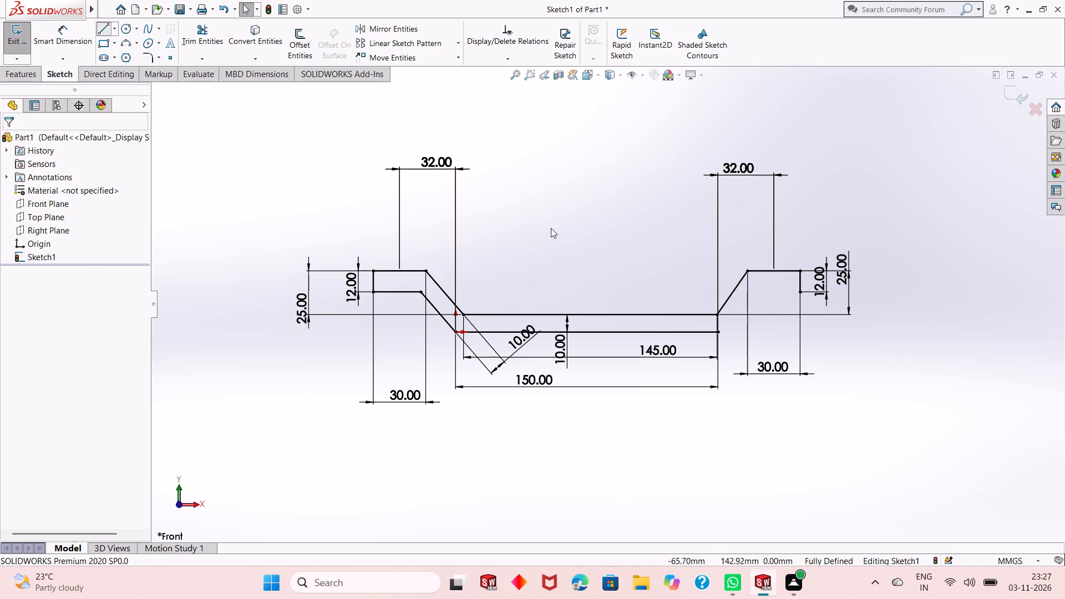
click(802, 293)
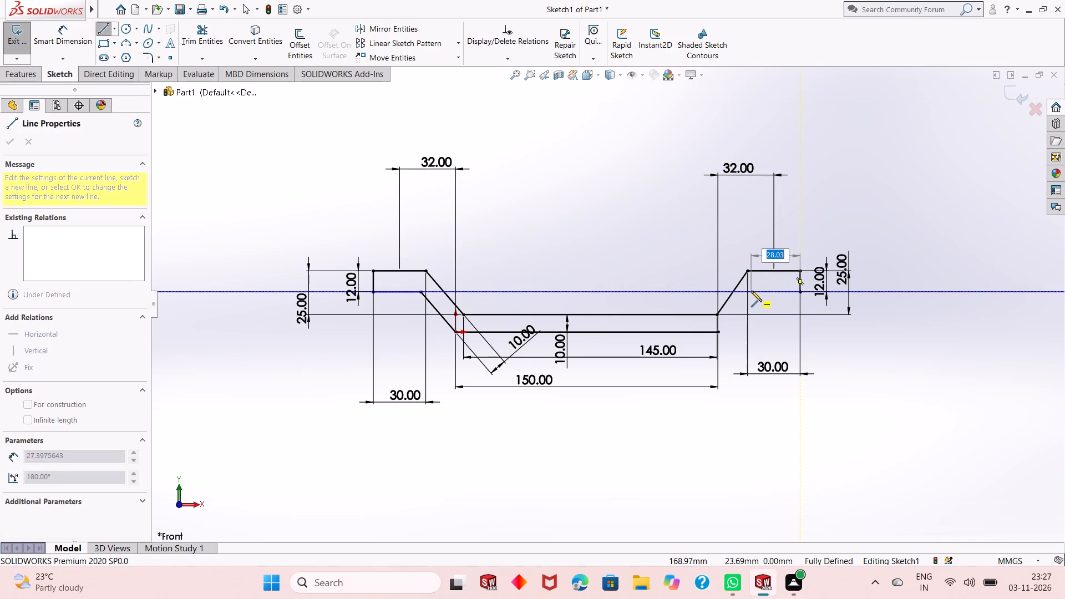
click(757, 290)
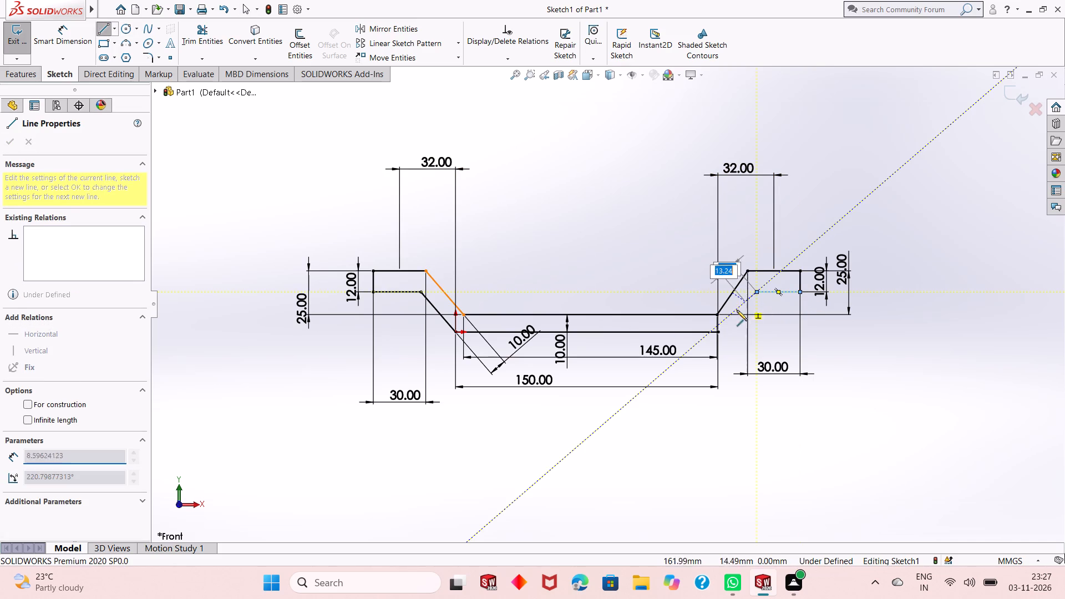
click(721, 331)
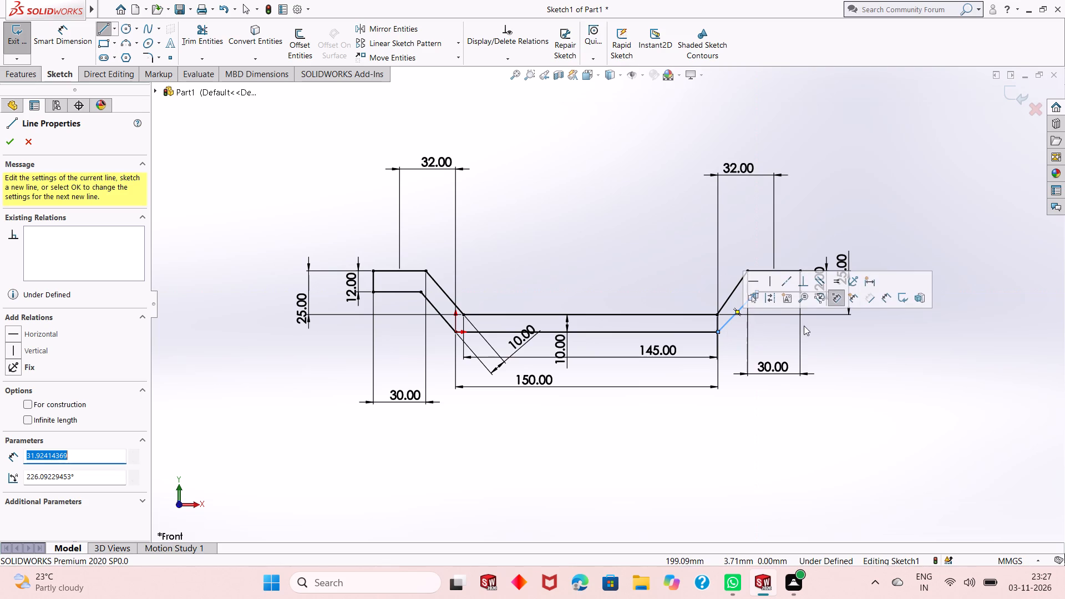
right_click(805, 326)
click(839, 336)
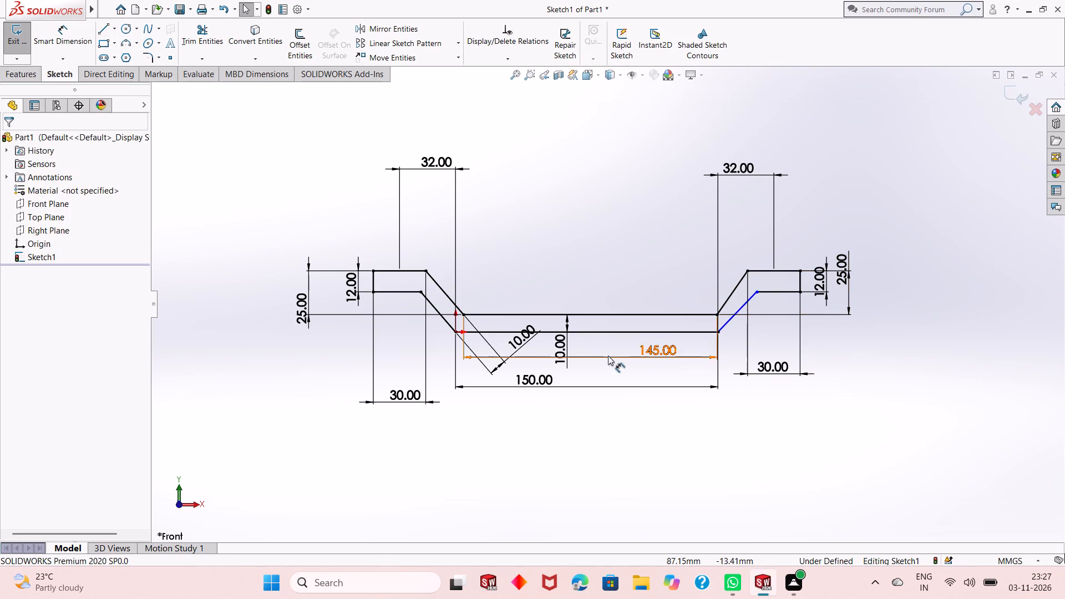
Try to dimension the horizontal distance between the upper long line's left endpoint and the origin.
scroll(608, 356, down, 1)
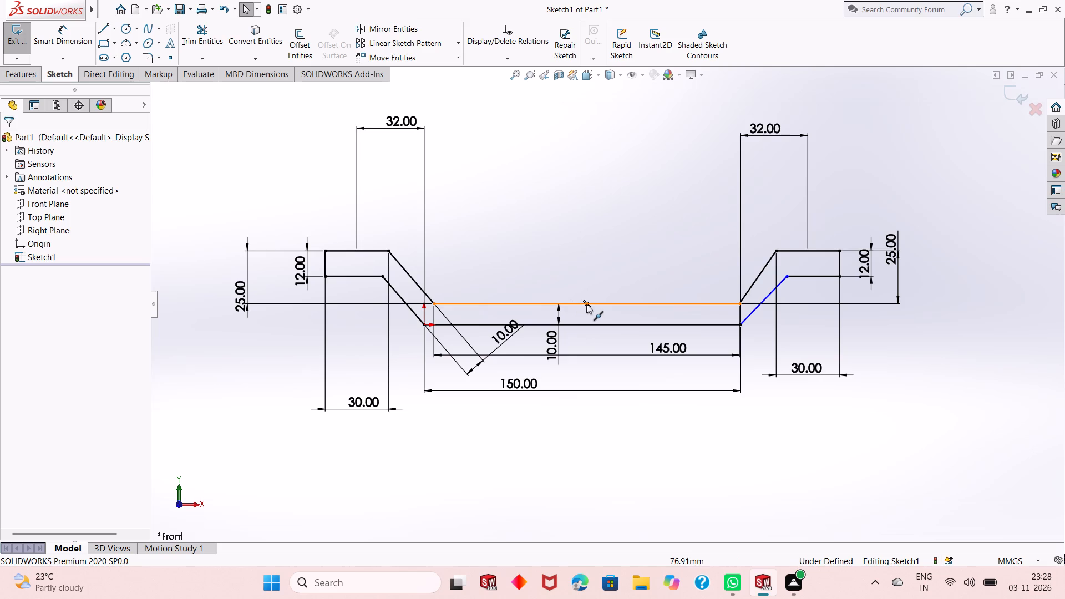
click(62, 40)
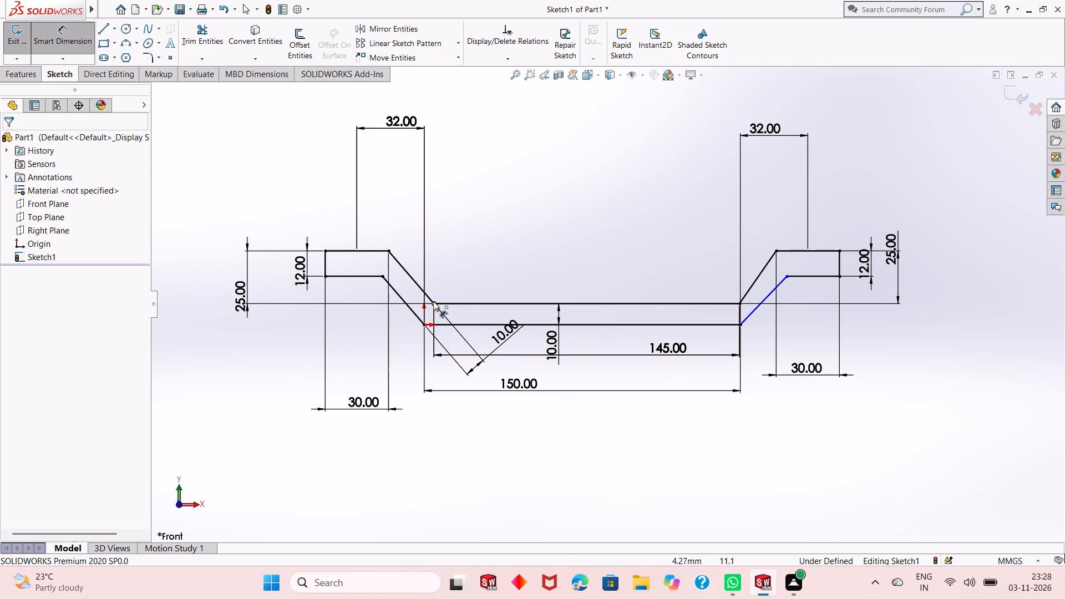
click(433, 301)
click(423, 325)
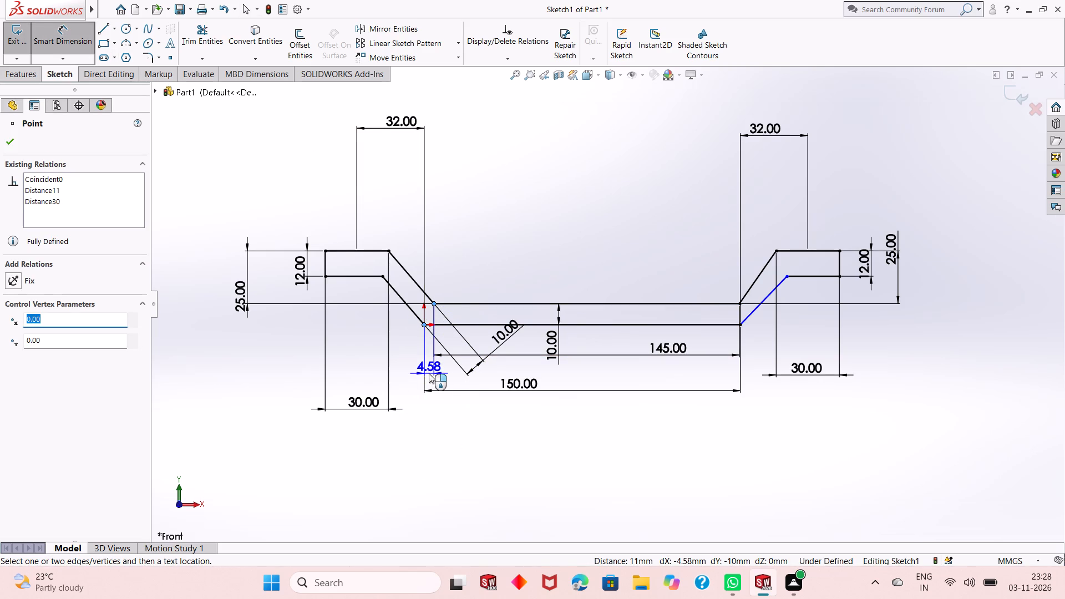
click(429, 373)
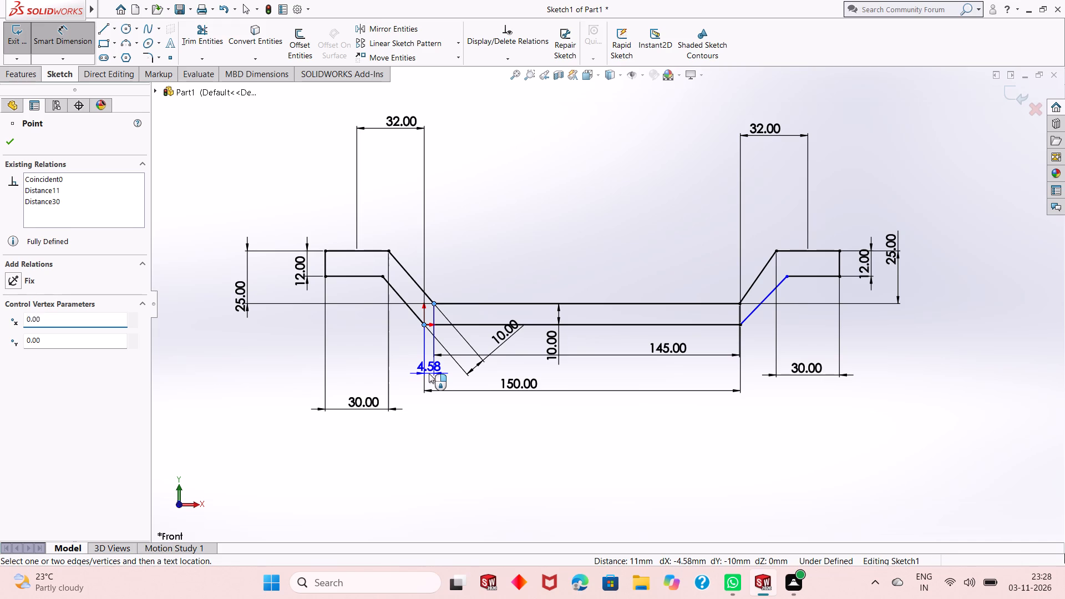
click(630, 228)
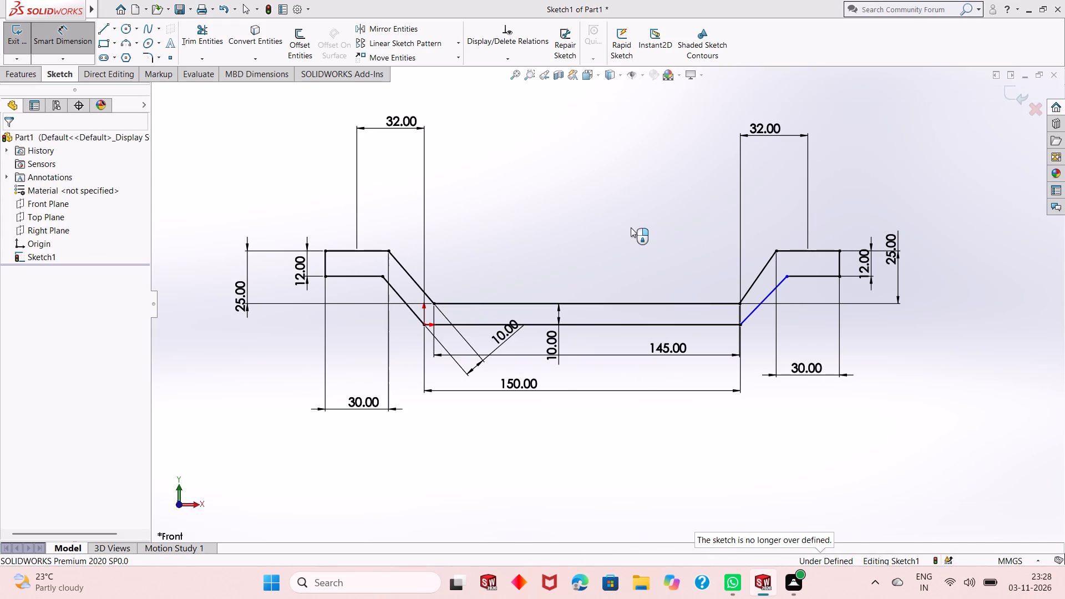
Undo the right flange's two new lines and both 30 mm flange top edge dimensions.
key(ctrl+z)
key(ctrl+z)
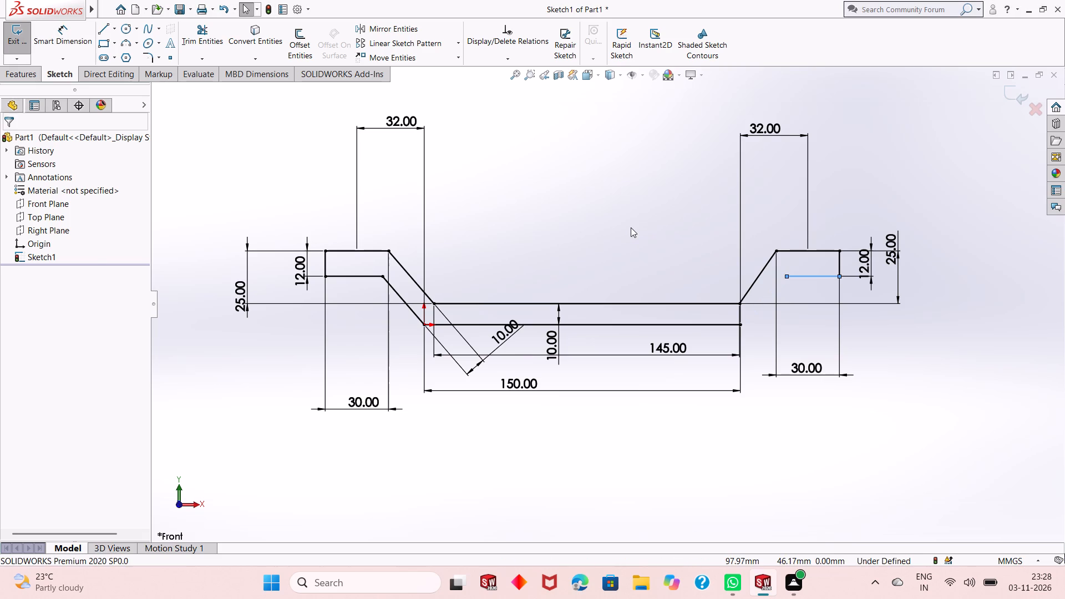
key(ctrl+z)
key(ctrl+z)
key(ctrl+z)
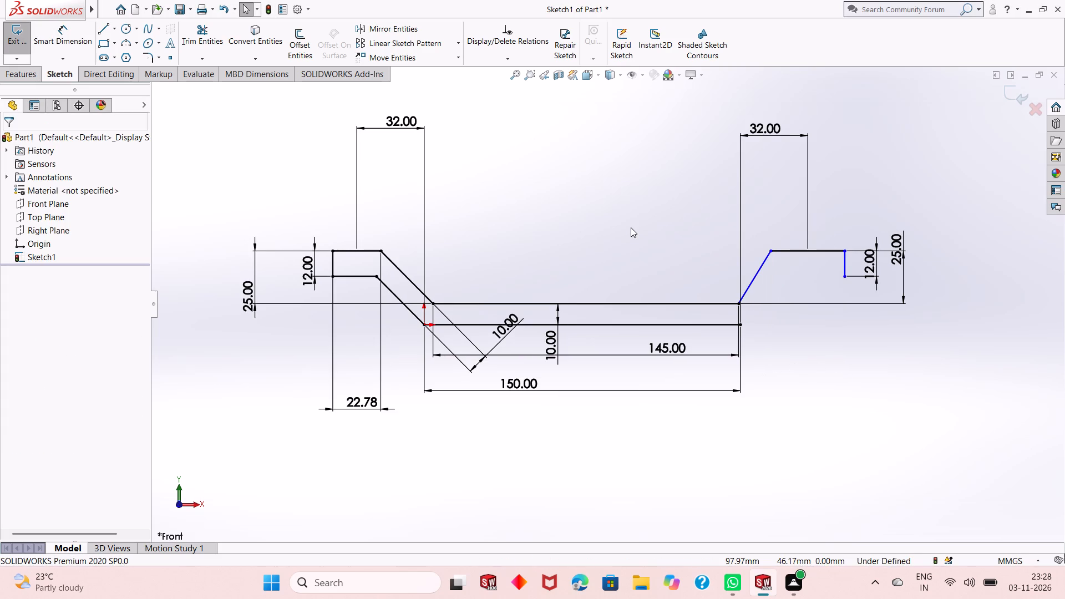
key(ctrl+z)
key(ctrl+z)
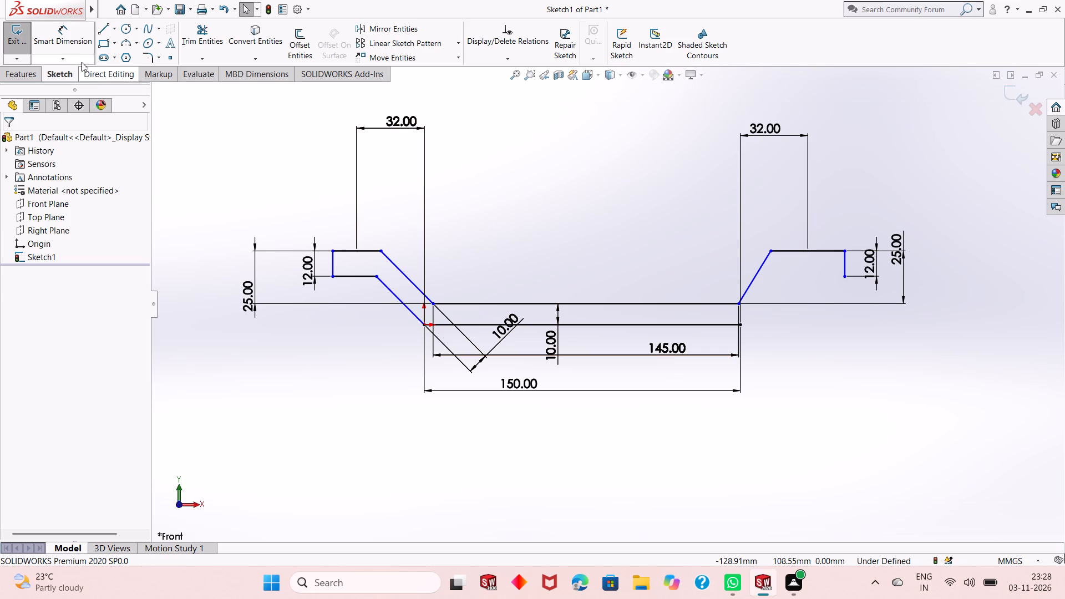
Dimension the horizontal distance between the upper long line's left endpoint and the origin to 2.5 mm.
click(76, 39)
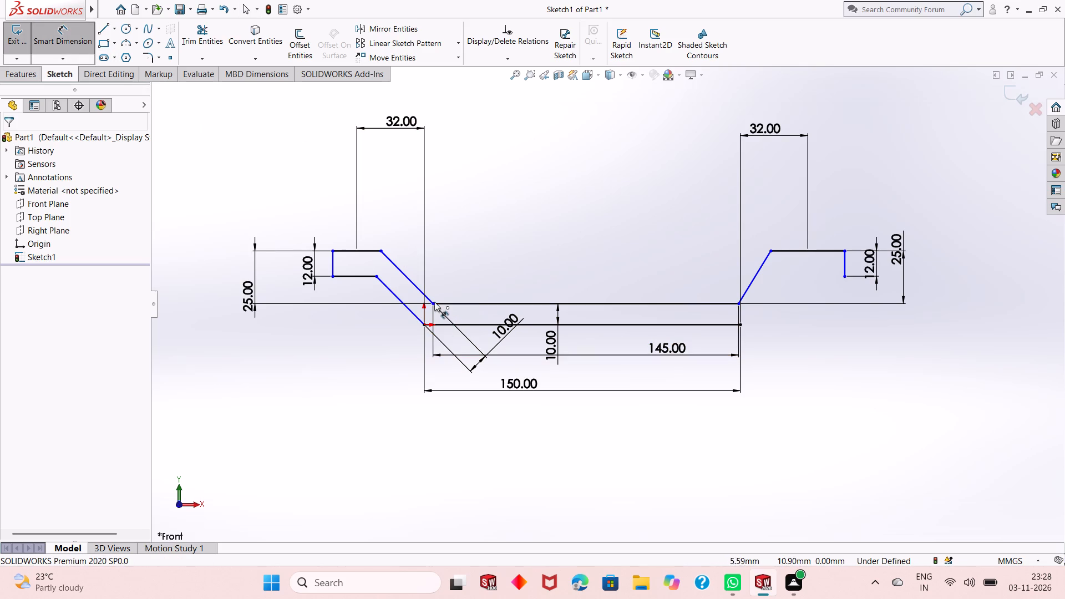
click(433, 302)
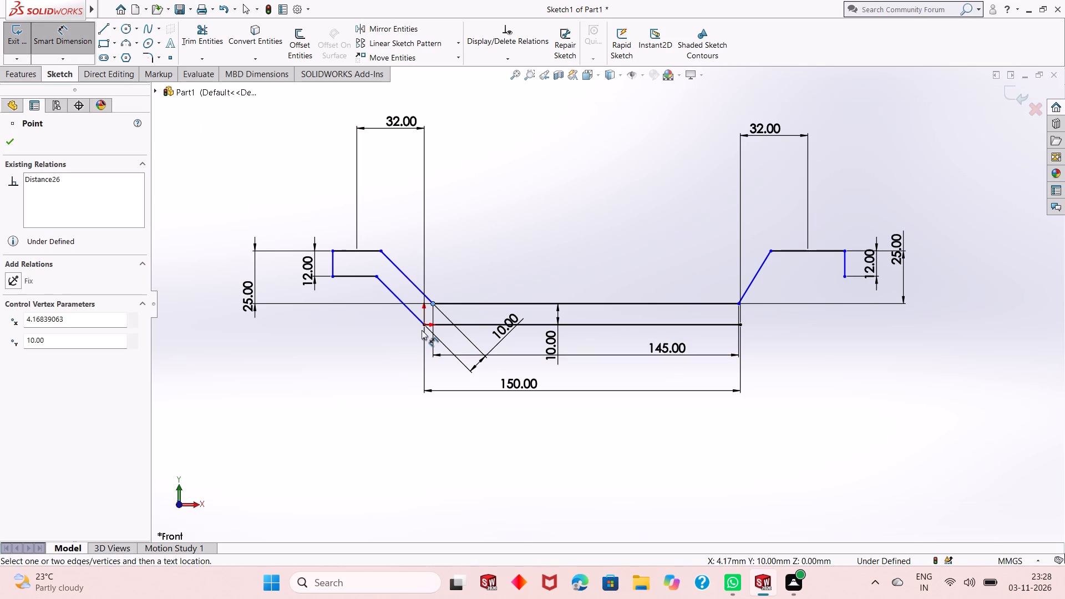
click(425, 327)
click(431, 430)
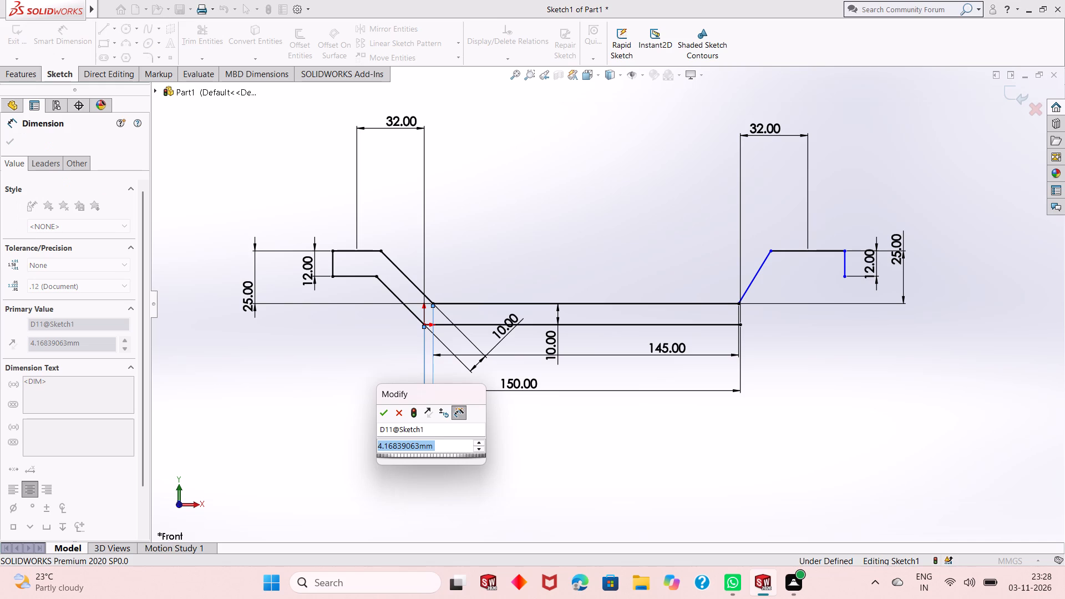
text(2.5)
key(Return)
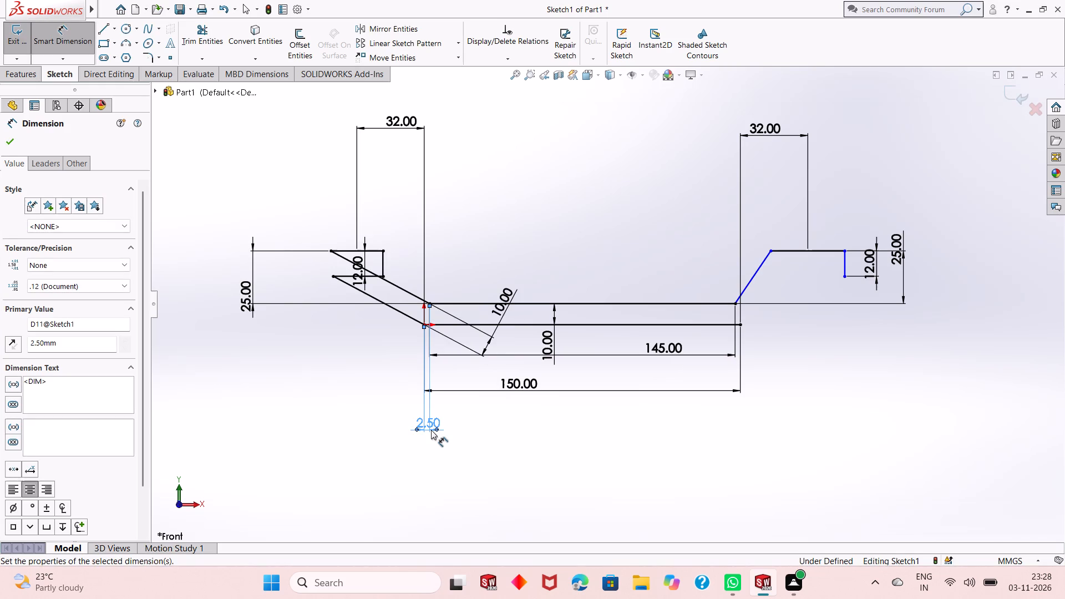
Undo the 2.5 mm value and set the upper long line's left endpoint offset from the origin to 5 mm.
key(ctrl+z)
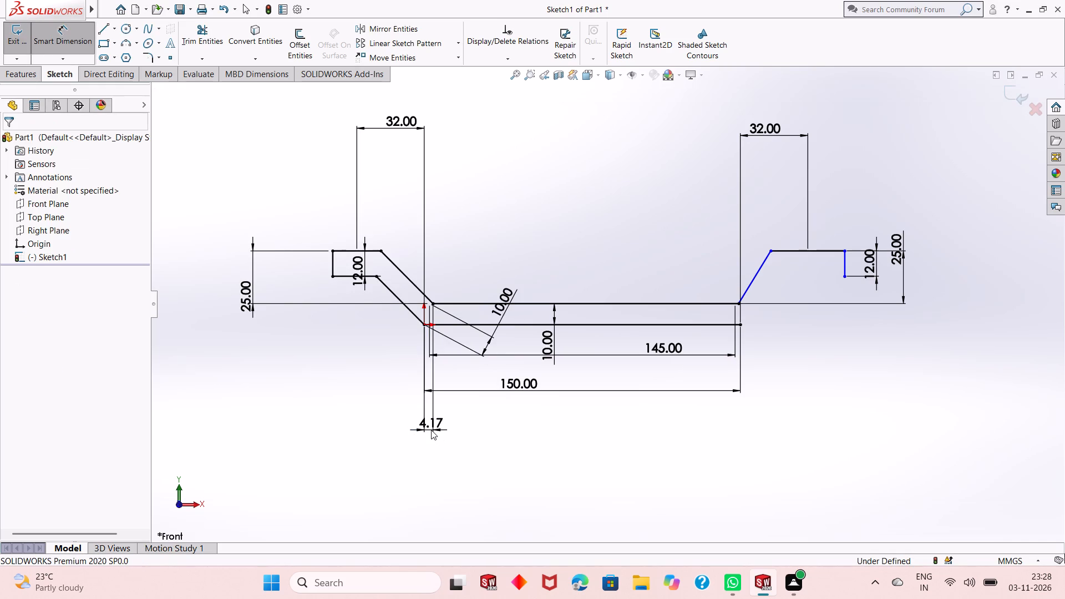
click(431, 430)
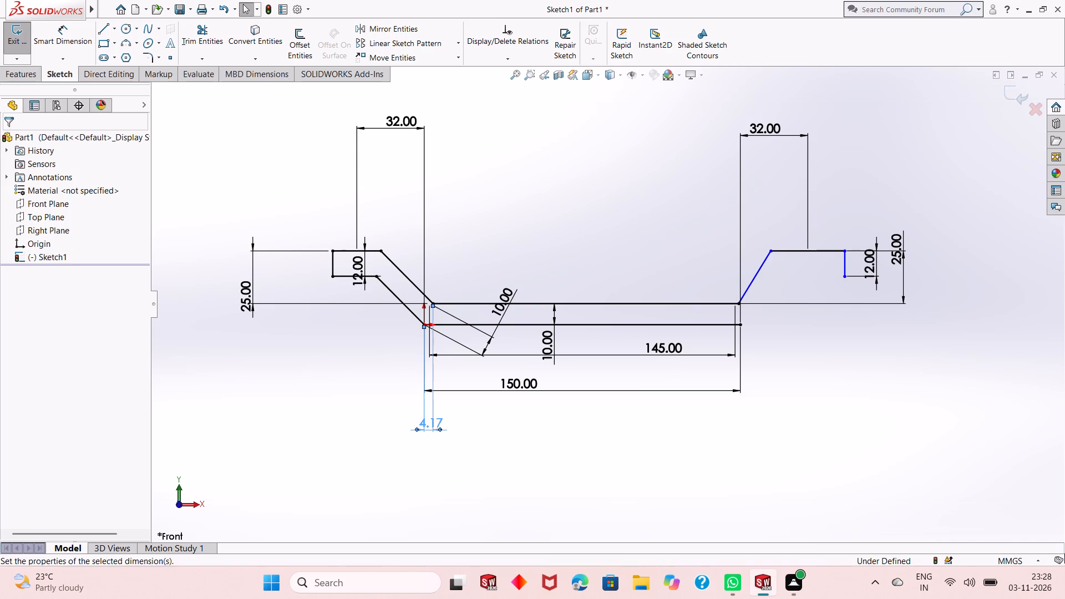
double_click(431, 430)
key(5)
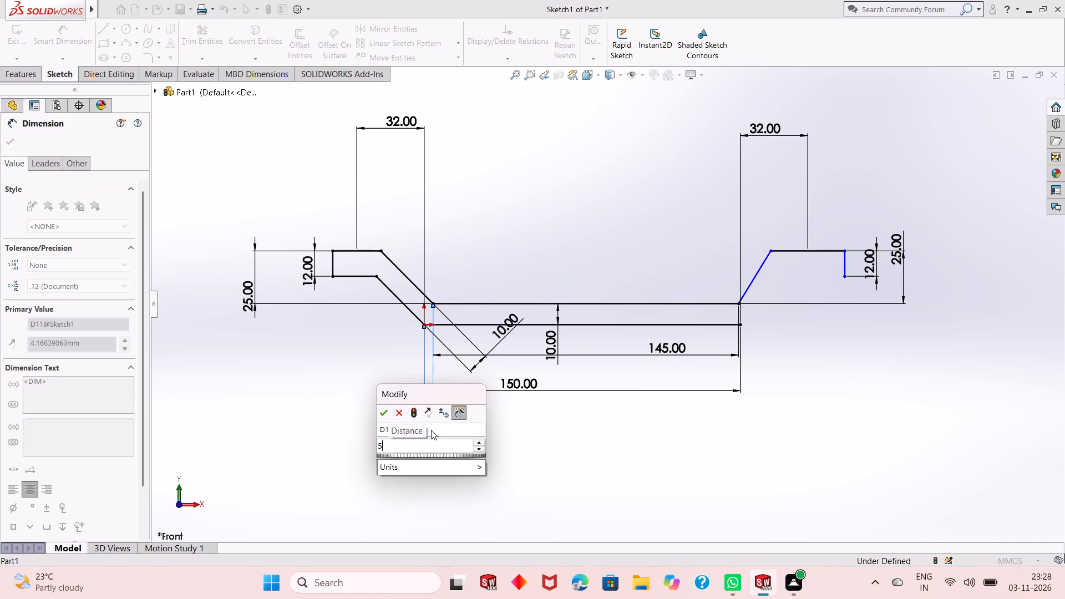
key(Return)
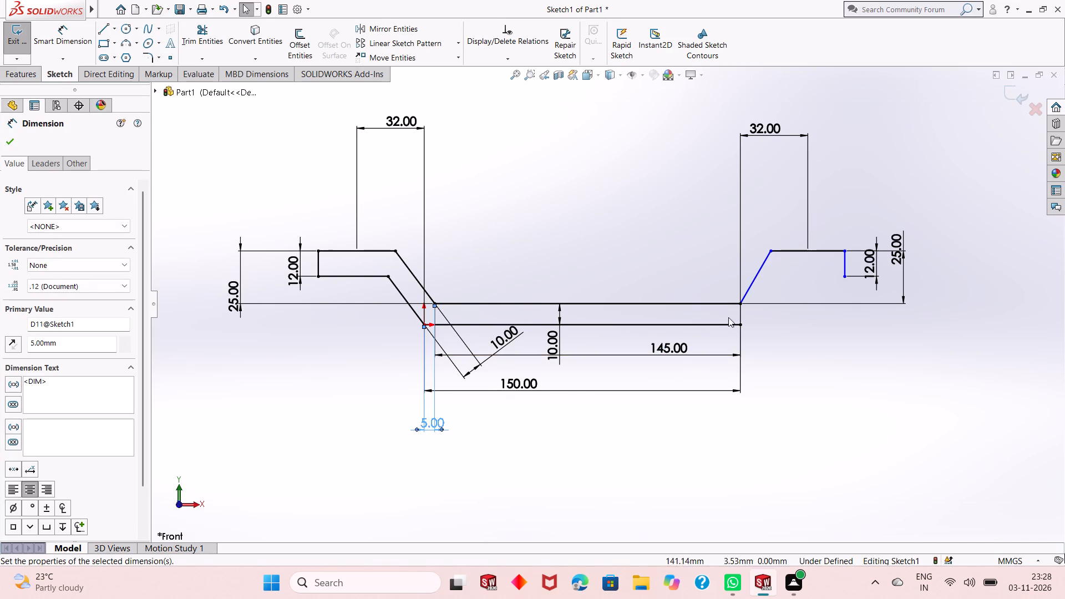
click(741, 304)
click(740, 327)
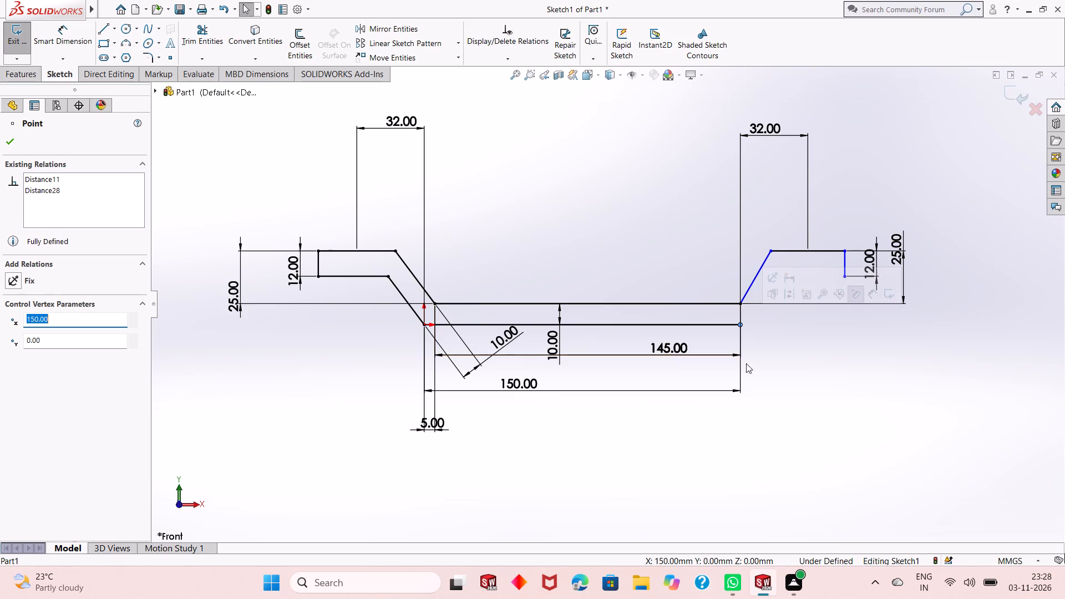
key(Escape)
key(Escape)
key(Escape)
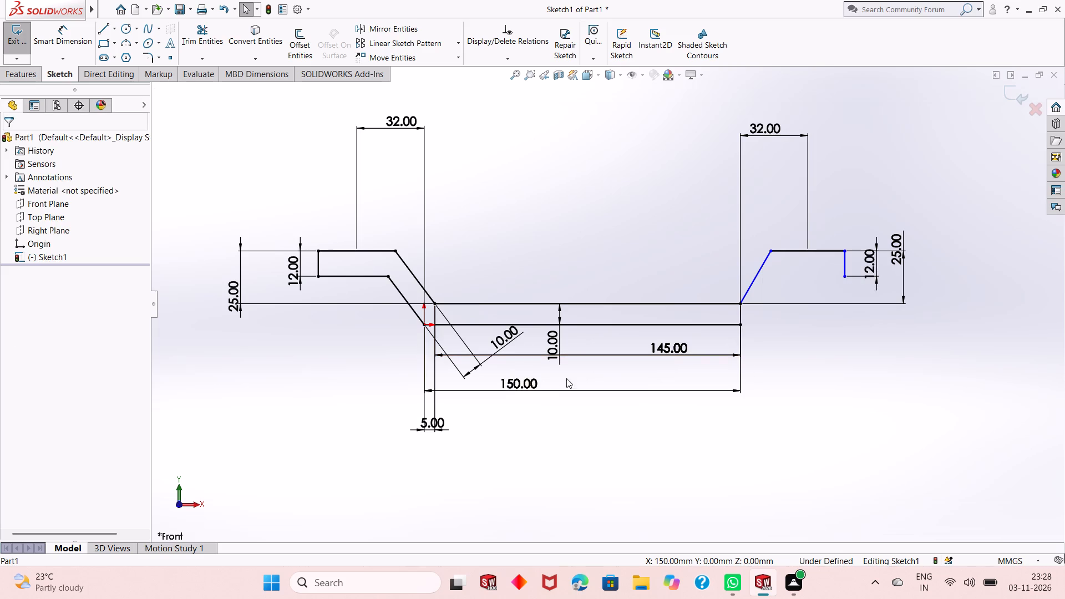
Set the bottom line's length to 155 mm.
double_click(521, 385)
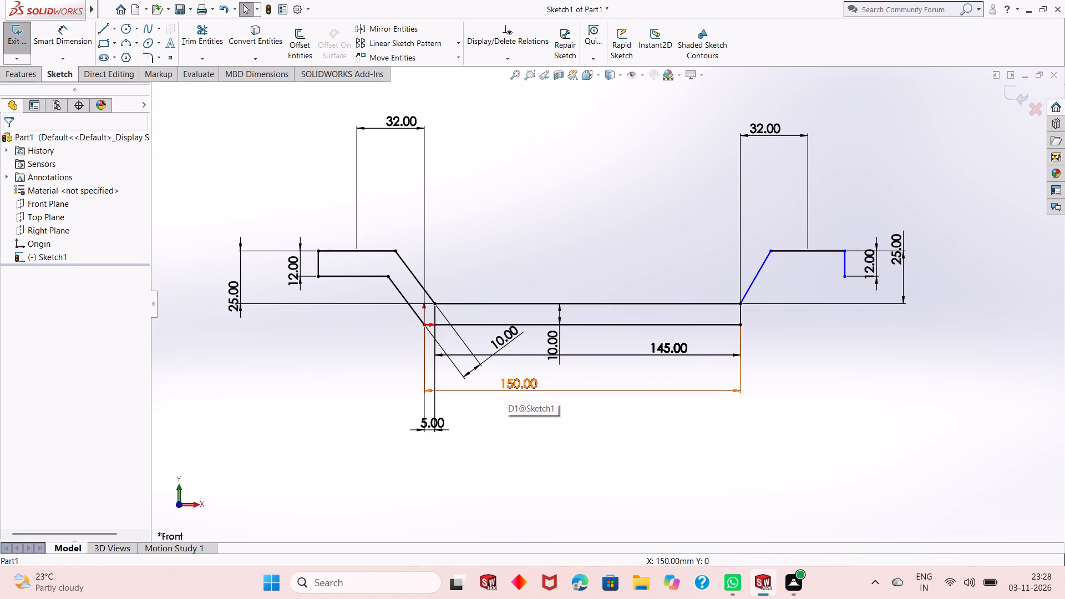
text(155)
key(Return)
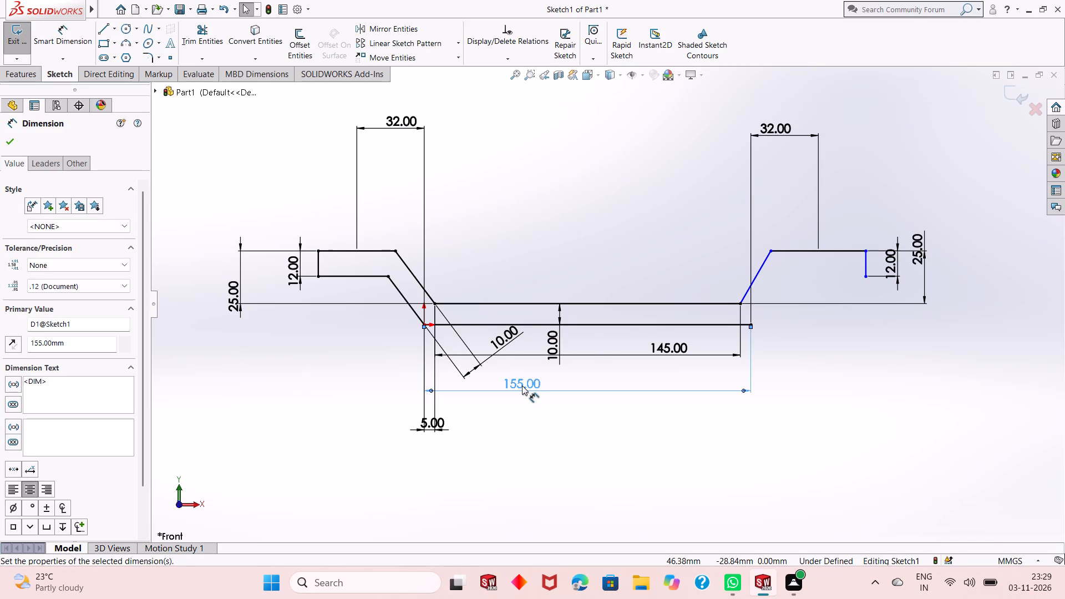
click(526, 423)
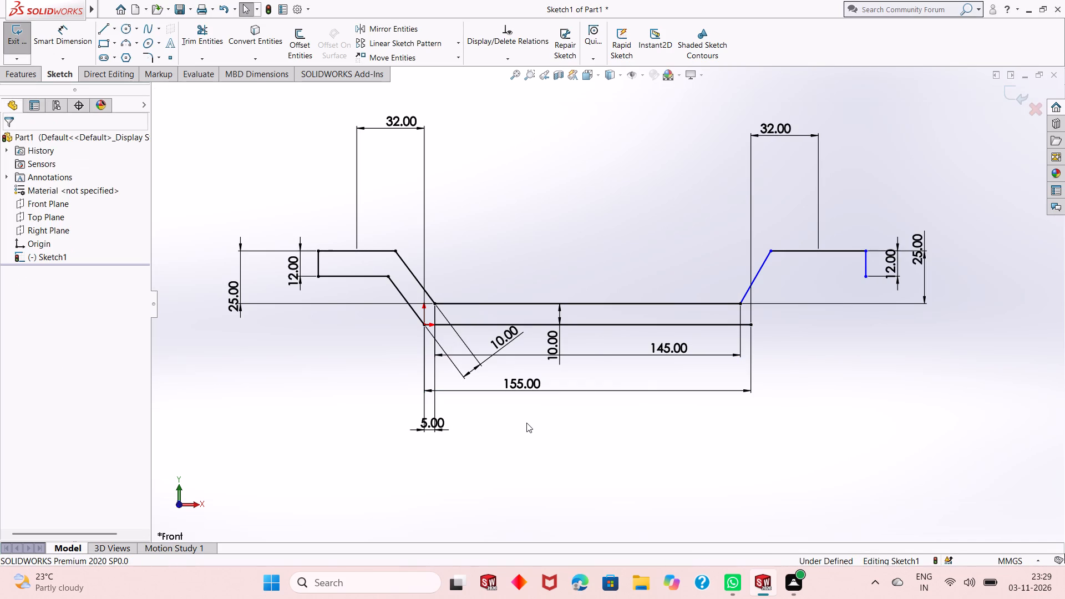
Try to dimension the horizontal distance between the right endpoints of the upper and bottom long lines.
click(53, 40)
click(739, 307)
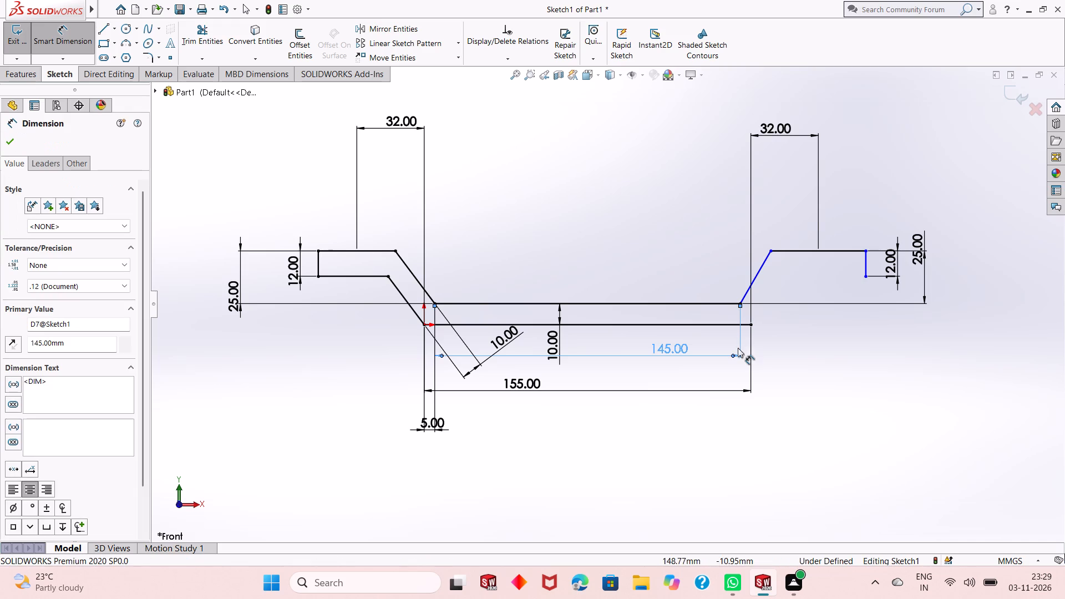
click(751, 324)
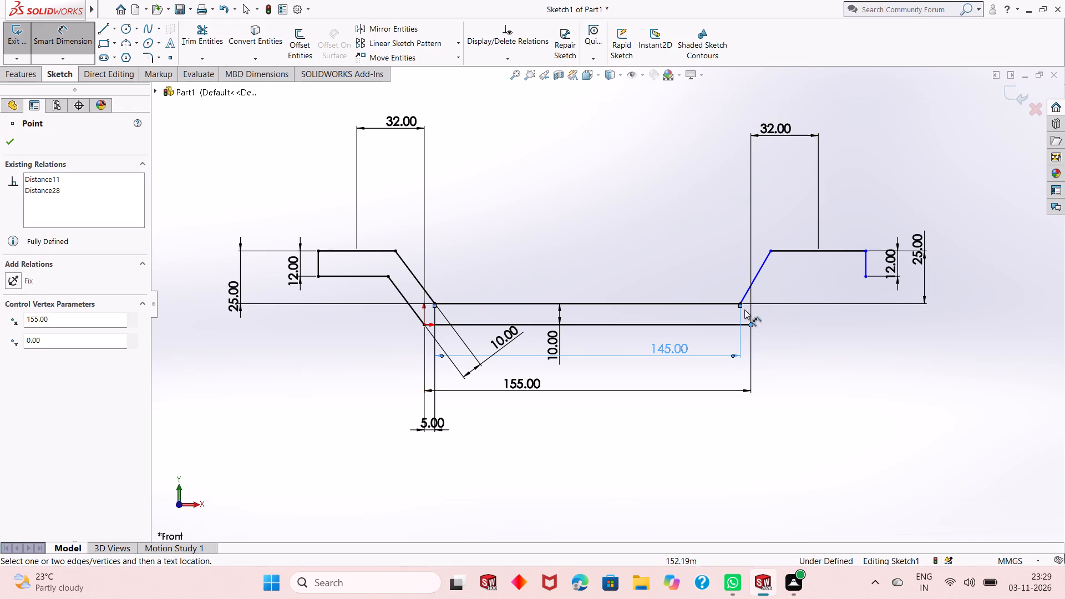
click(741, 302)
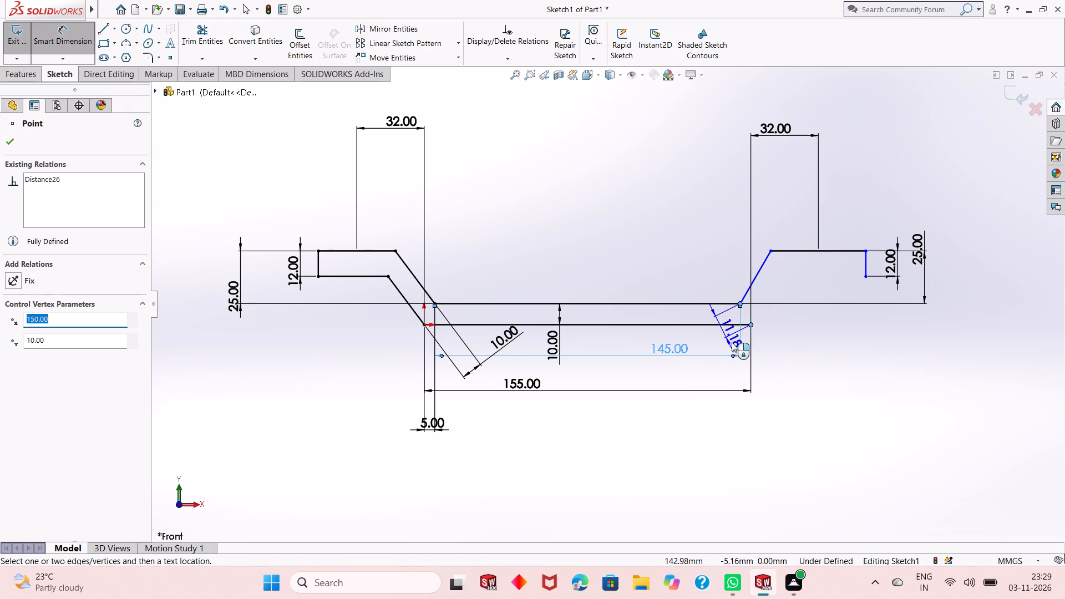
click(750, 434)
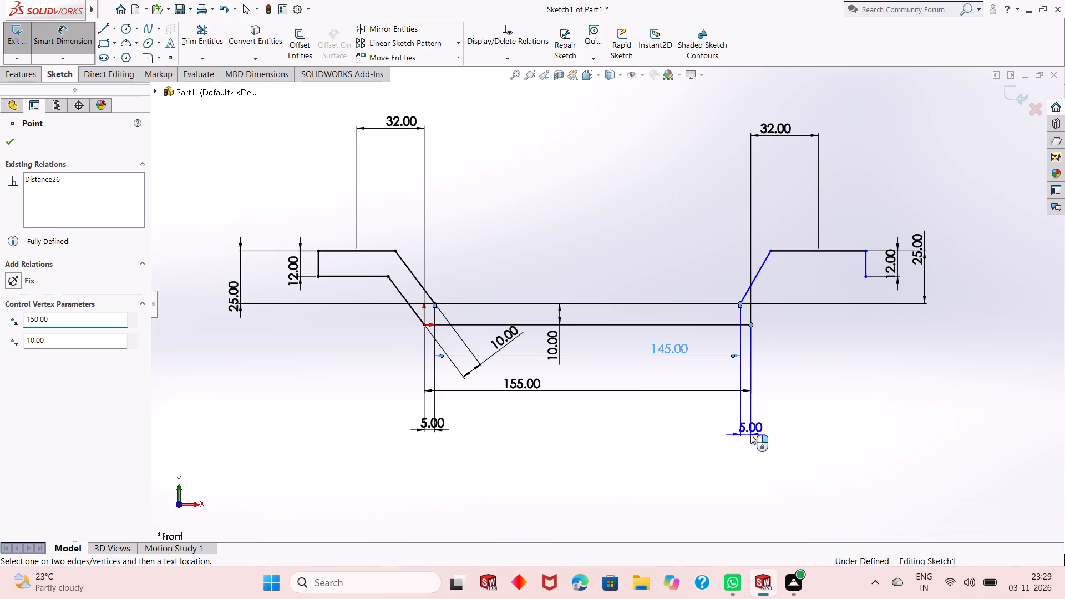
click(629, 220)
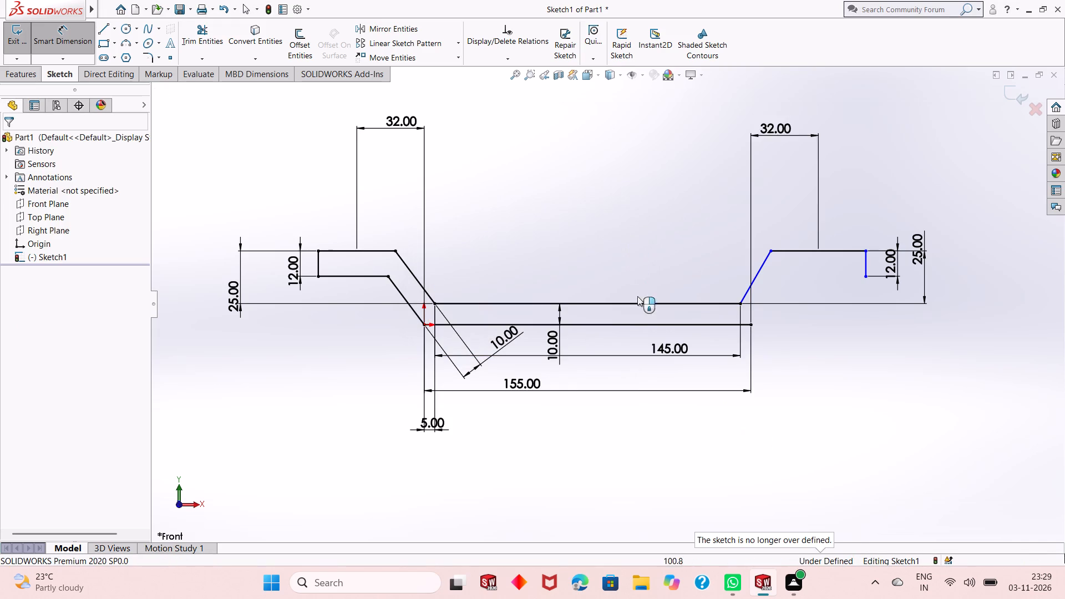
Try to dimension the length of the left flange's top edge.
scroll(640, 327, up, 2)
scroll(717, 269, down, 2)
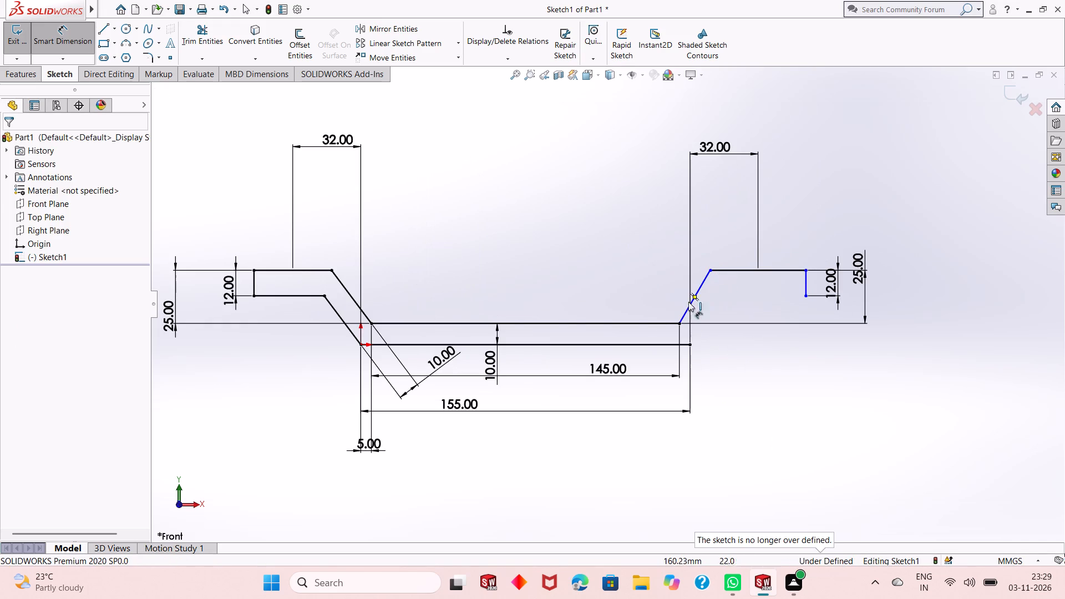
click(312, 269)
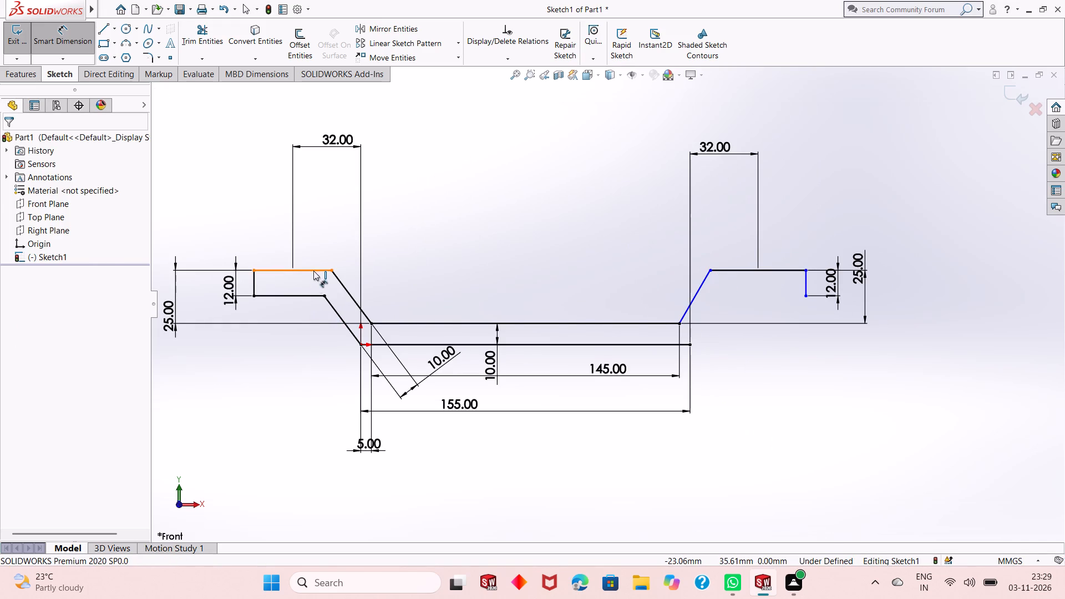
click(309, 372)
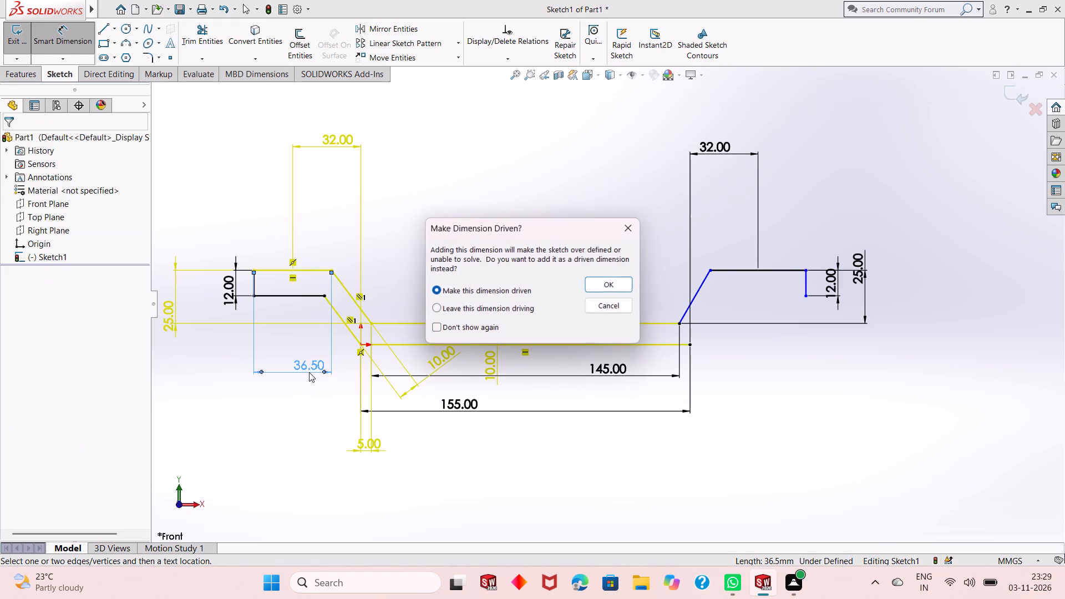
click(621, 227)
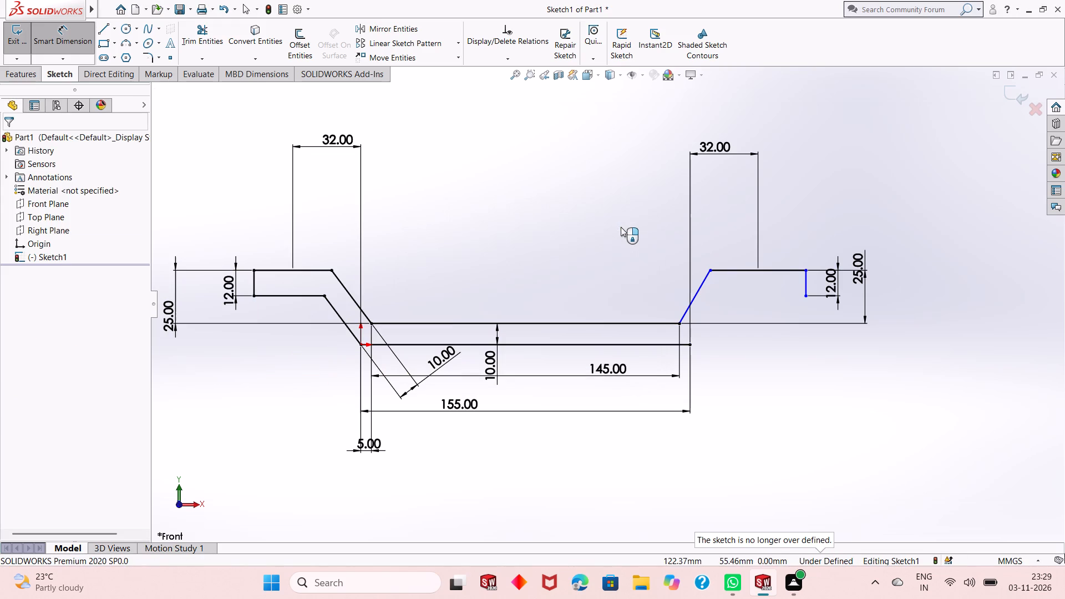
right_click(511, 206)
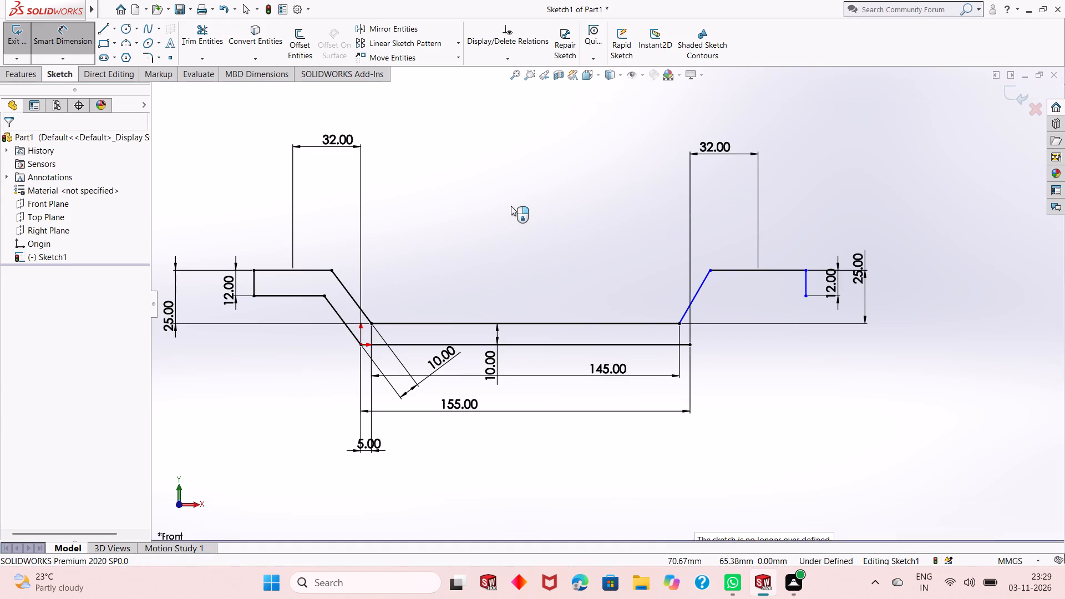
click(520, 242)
Add an Equal relation between the left and right flanges' top edges.
click(301, 271)
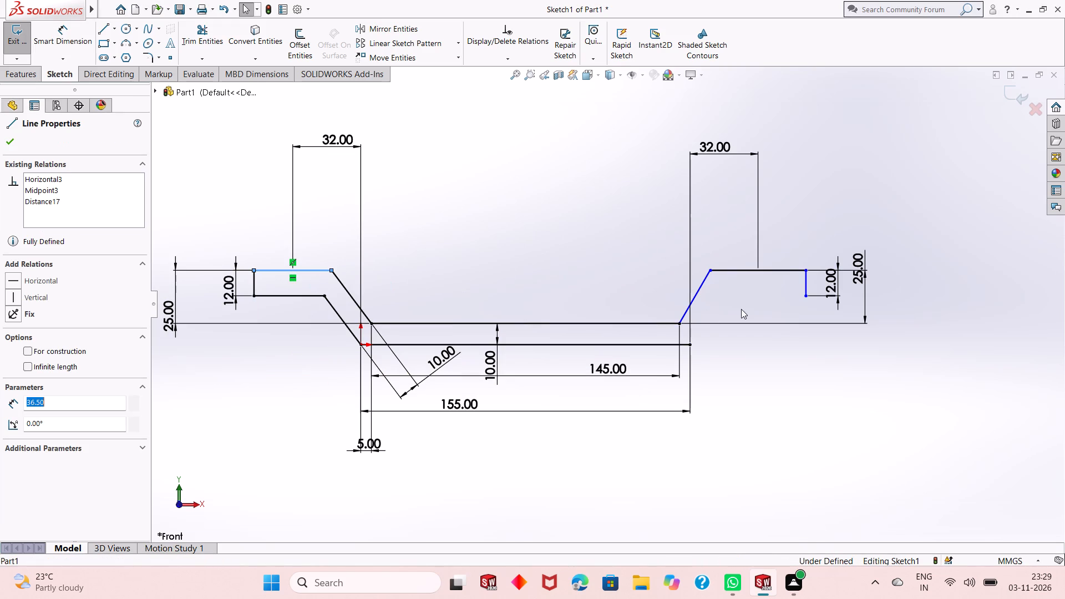
ctrl+click(768, 271)
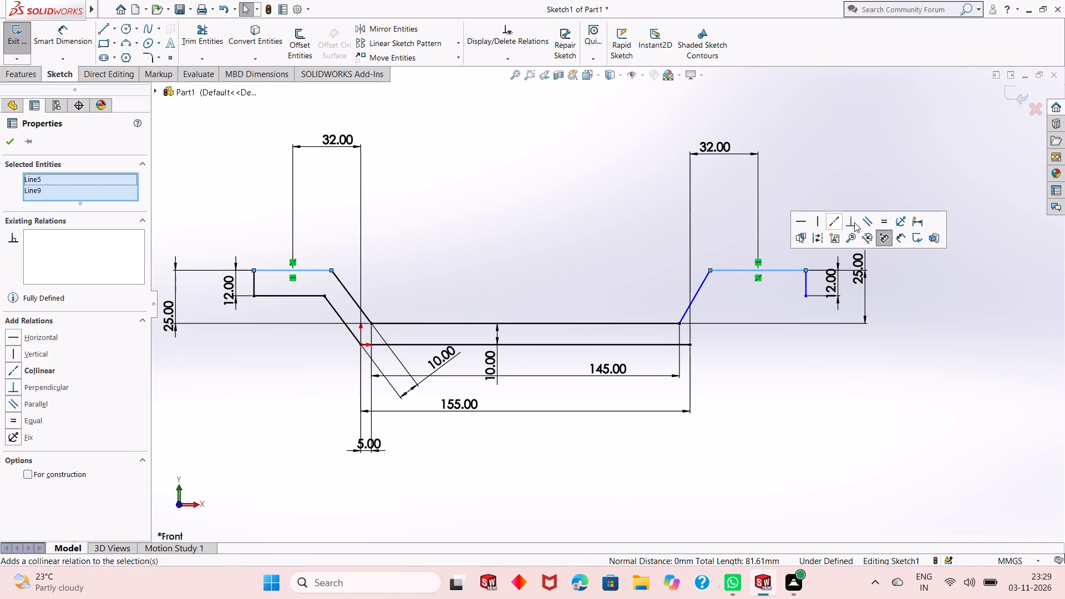
click(884, 220)
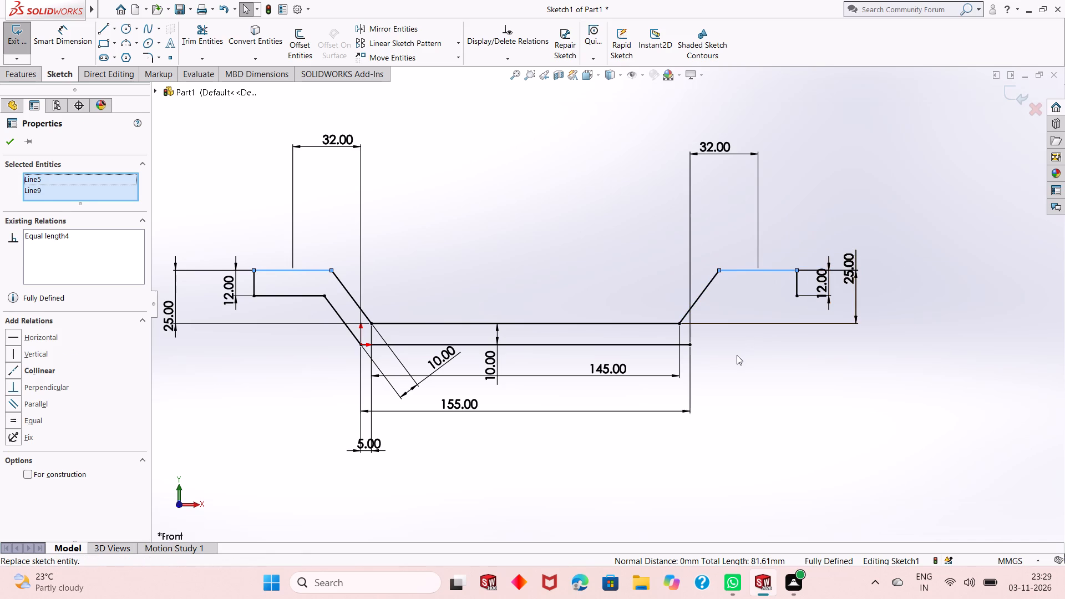
click(737, 357)
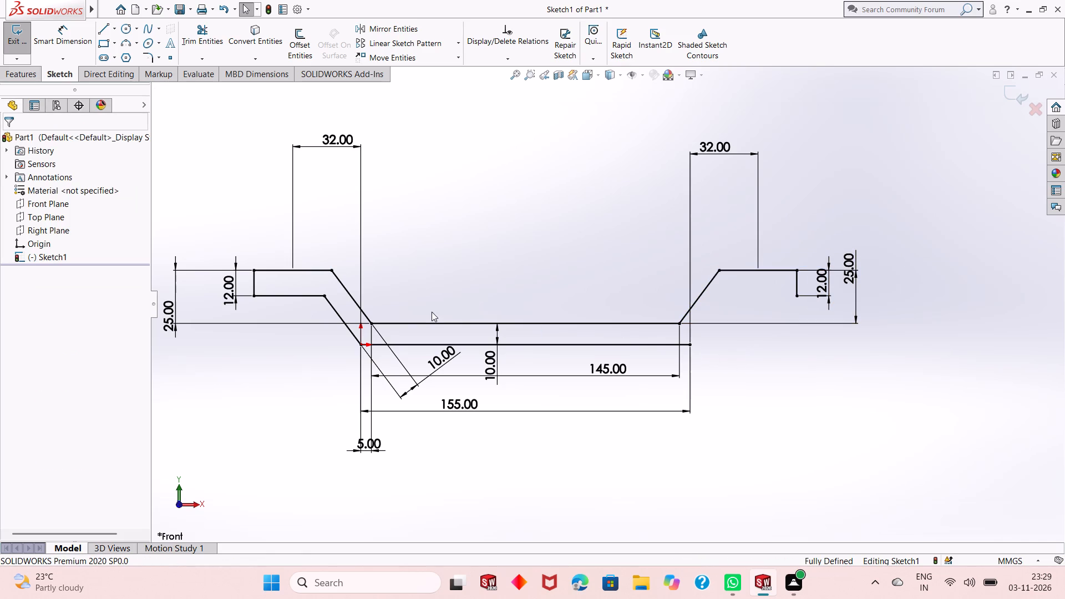
Close the profile with a slanted line about 29 mm long from the bottom line's right endpoint and a horizontal flange lower edge about 33 mm long.
click(104, 29)
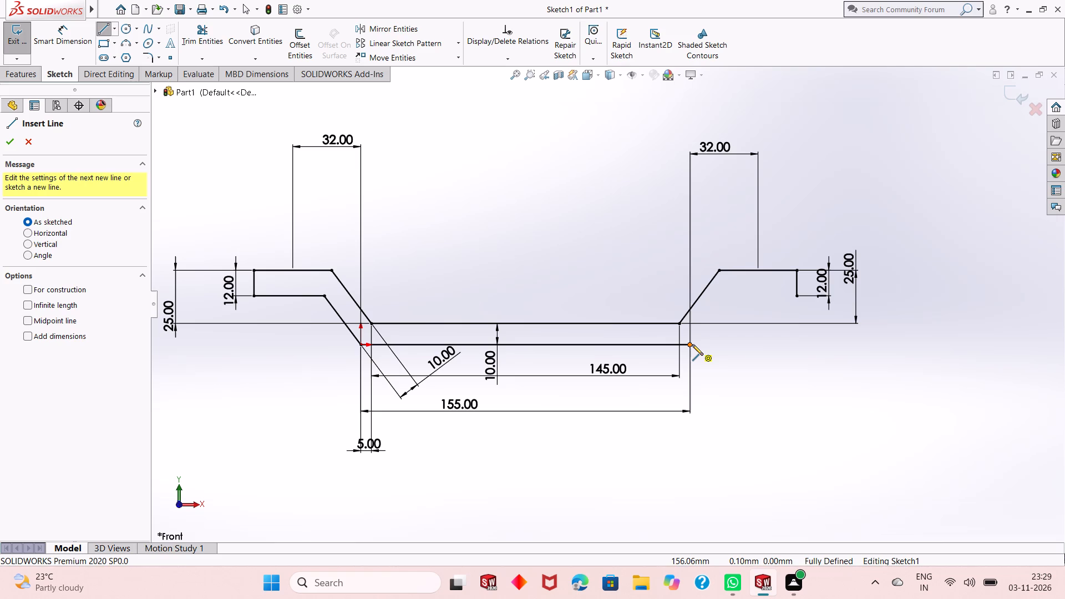
click(692, 344)
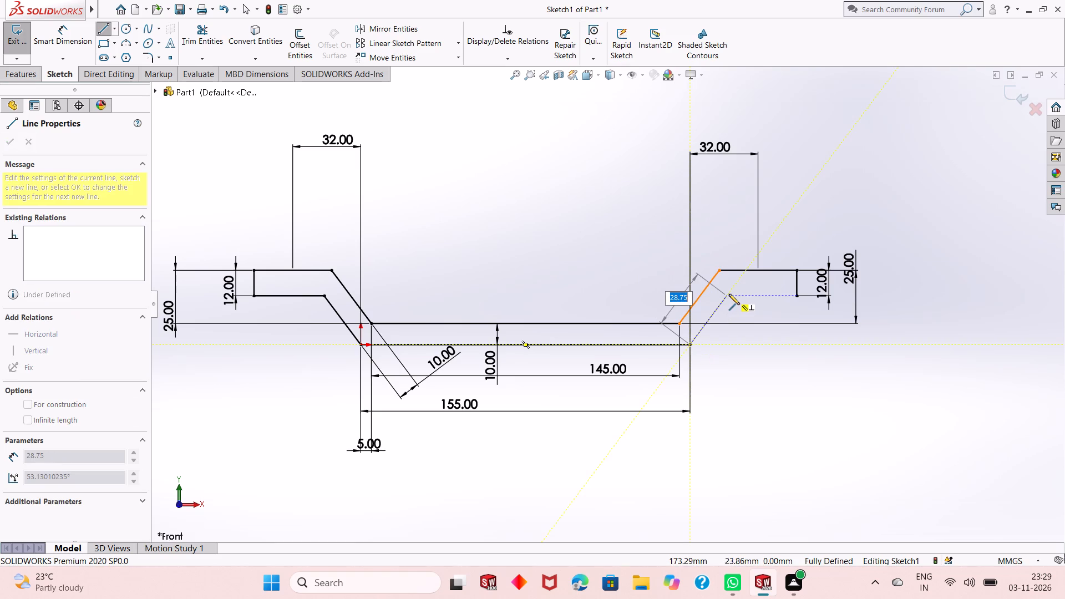
click(729, 294)
click(796, 298)
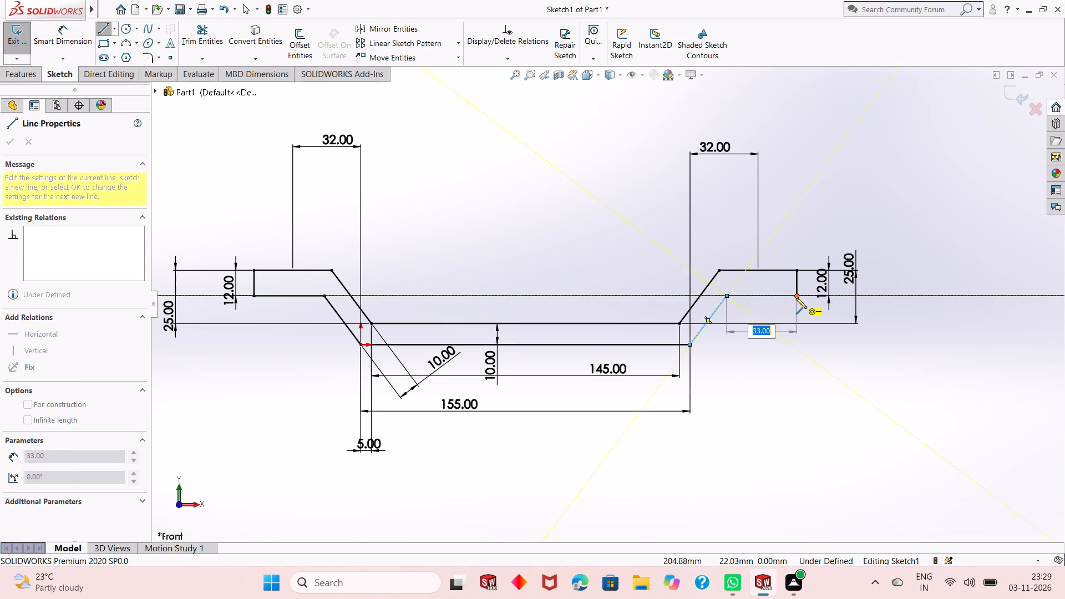
right_click(819, 219)
click(830, 229)
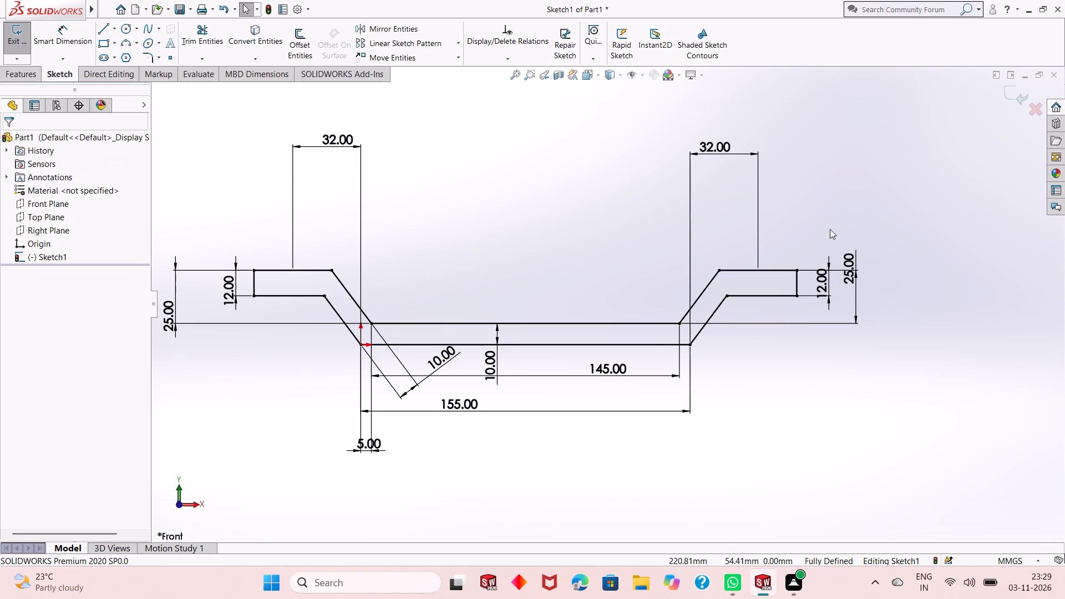
Extrude the closed channel profile as a blind boss 55 mm deep in the reversed direction.
scroll(581, 318, up, 1)
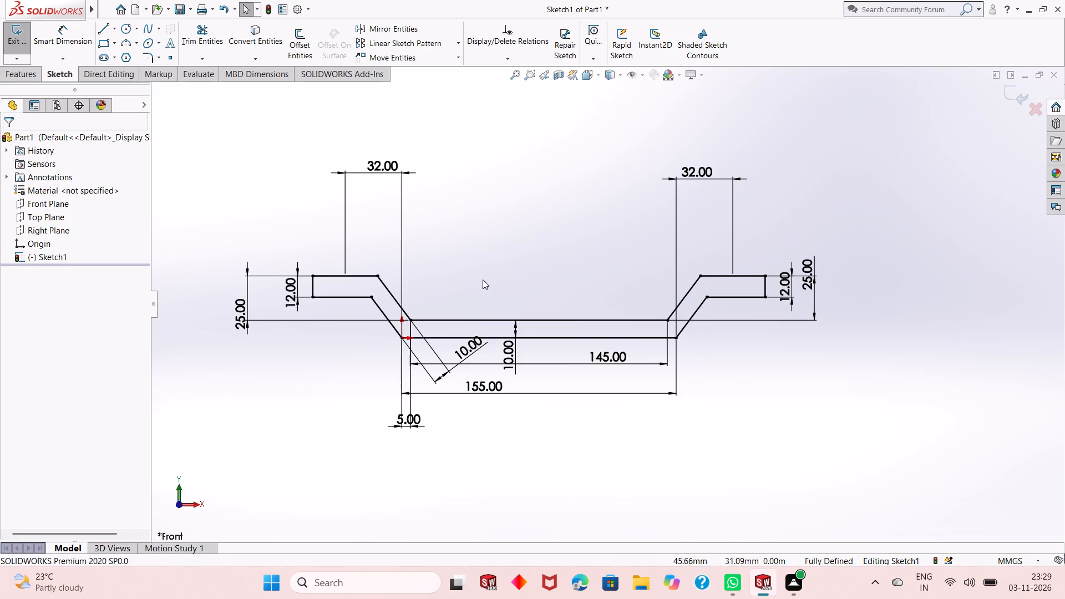
click(17, 74)
click(17, 50)
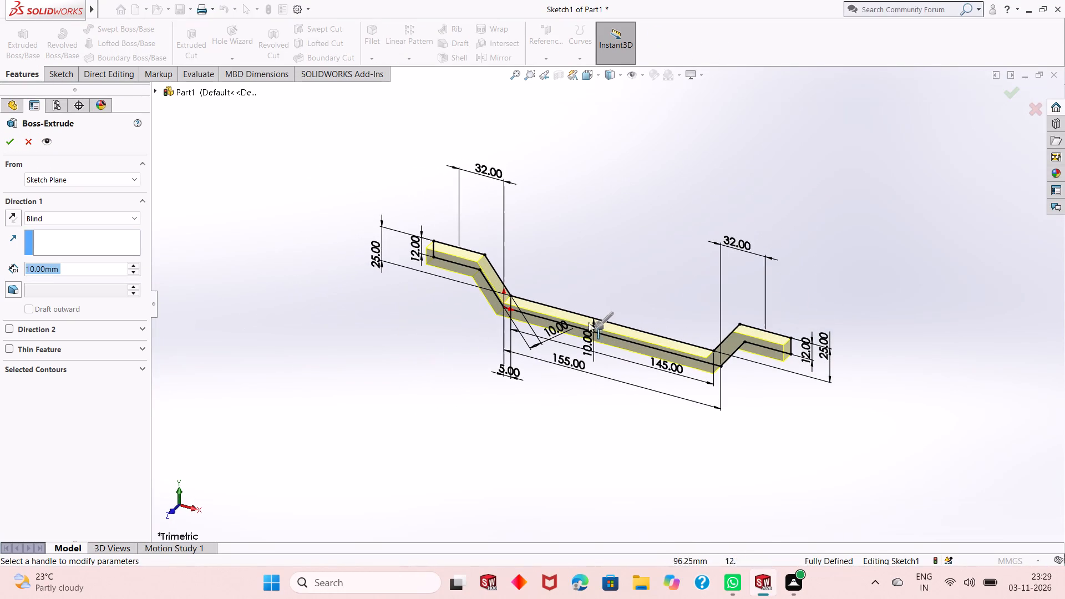
click(11, 212)
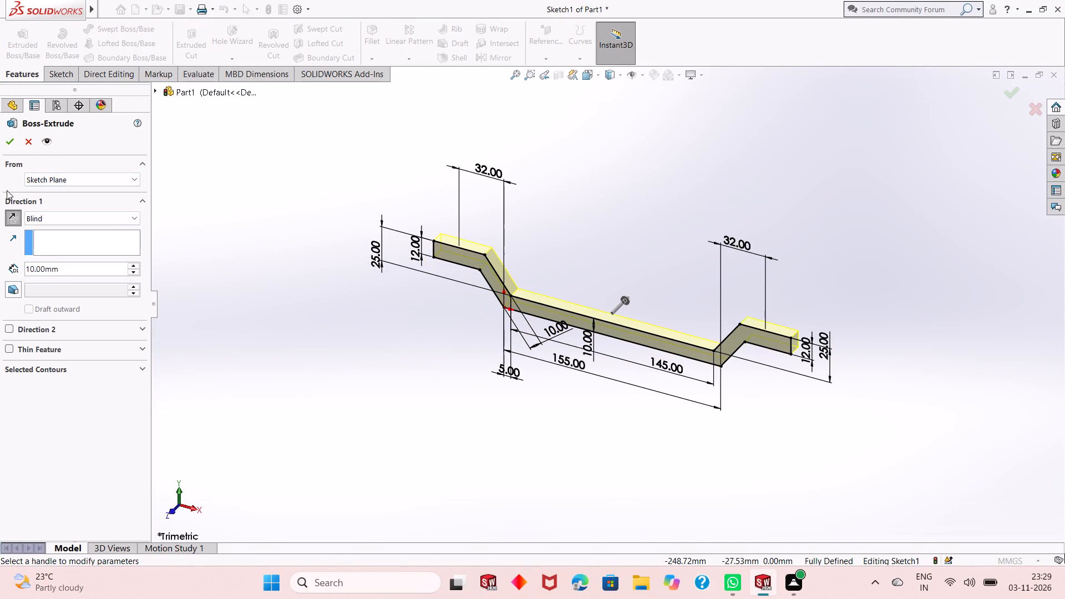
click(77, 261)
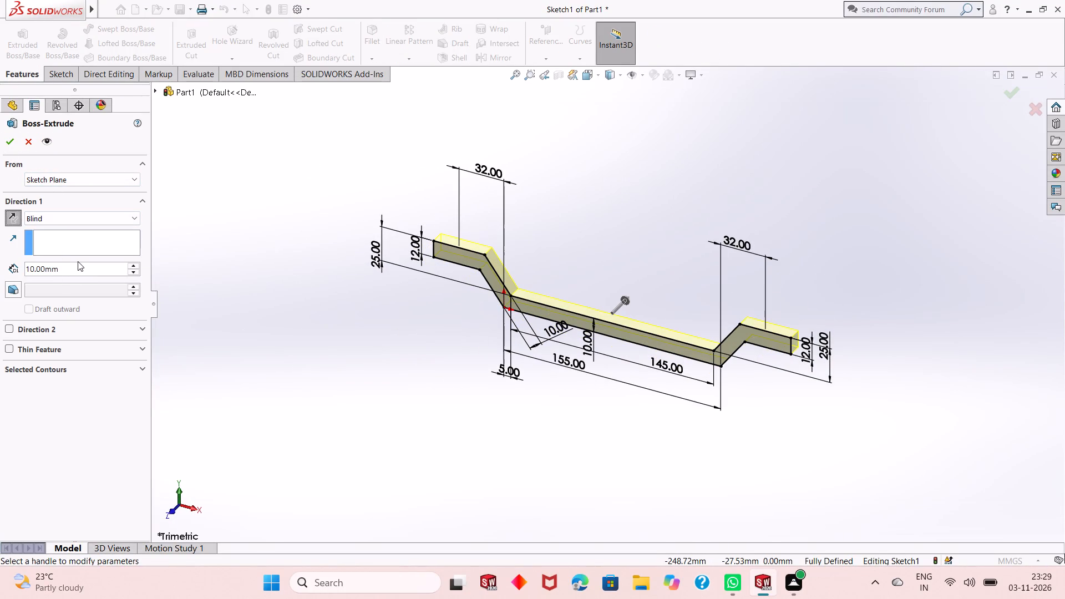
double_click(78, 270)
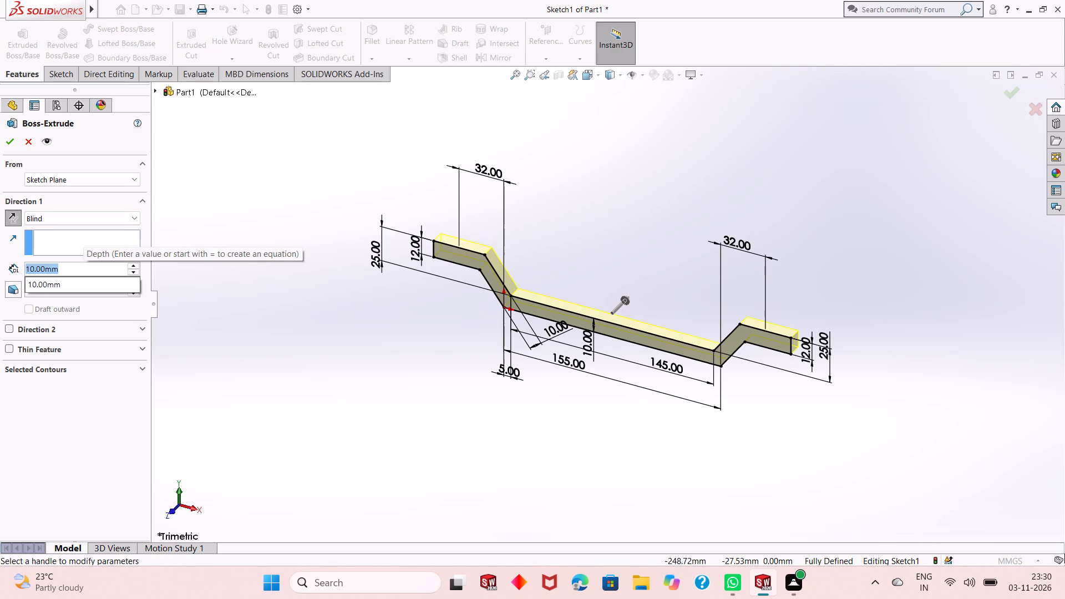
text(55)
key(Return)
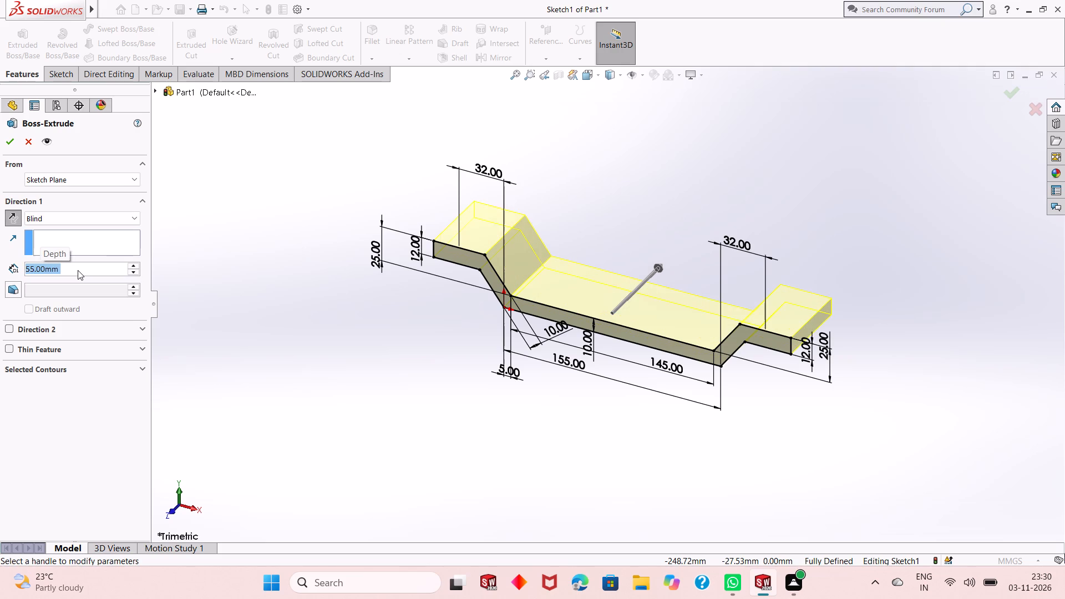
click(12, 148)
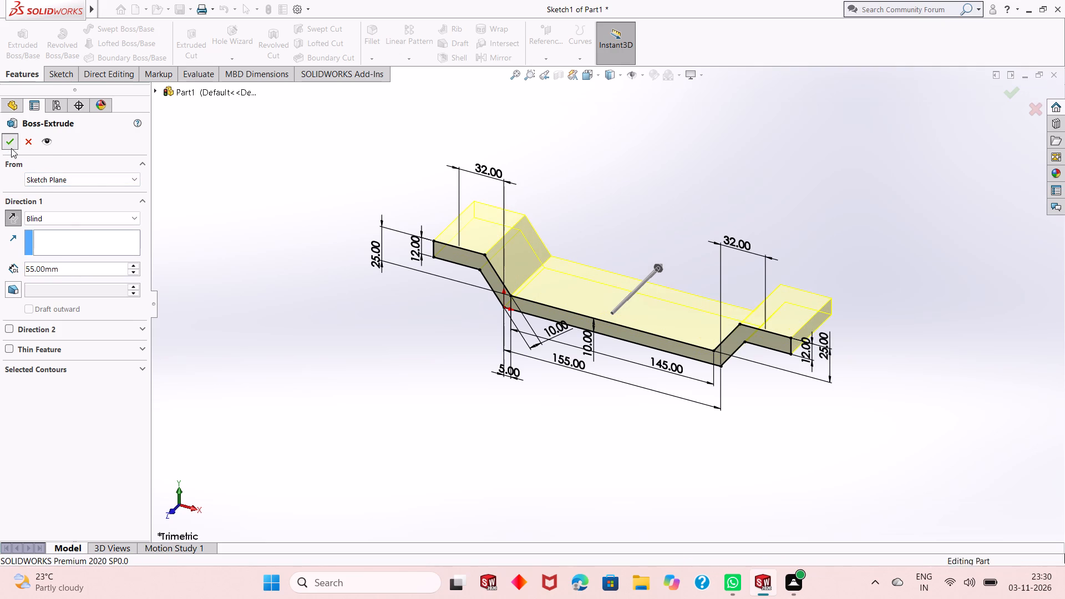
click(481, 404)
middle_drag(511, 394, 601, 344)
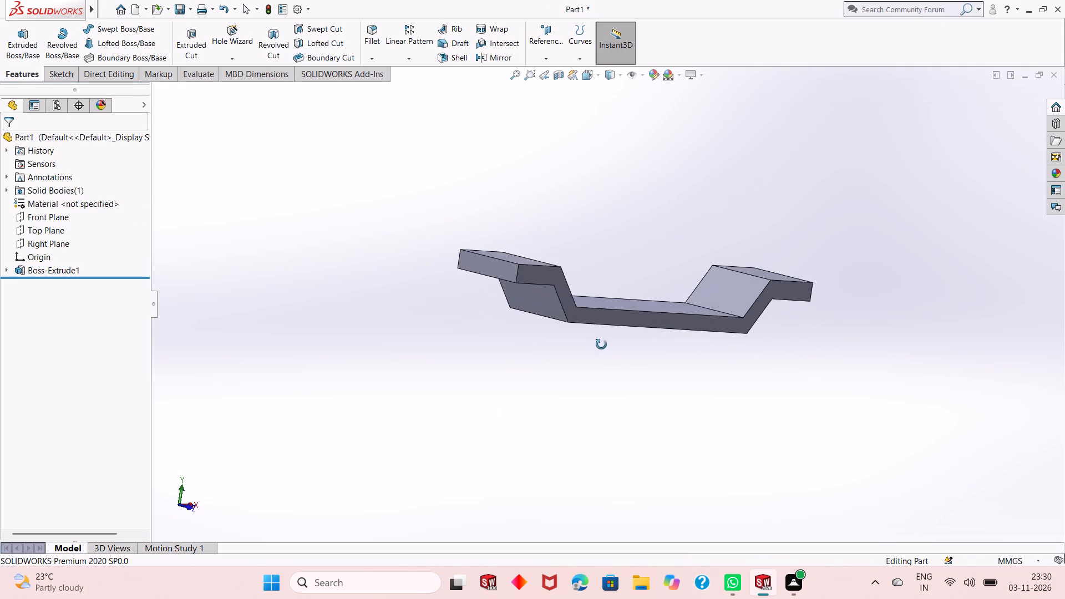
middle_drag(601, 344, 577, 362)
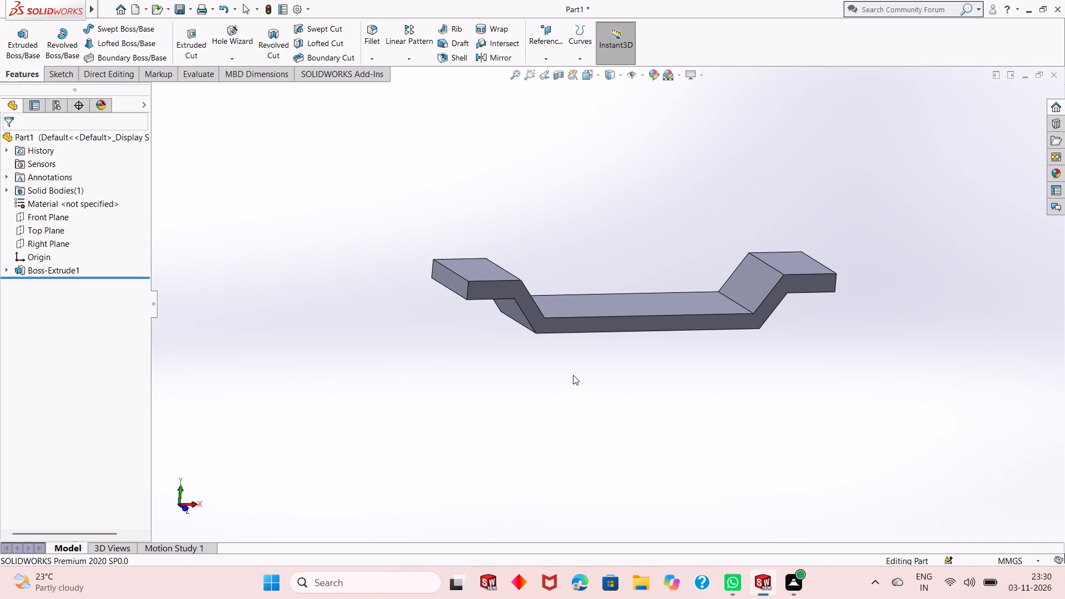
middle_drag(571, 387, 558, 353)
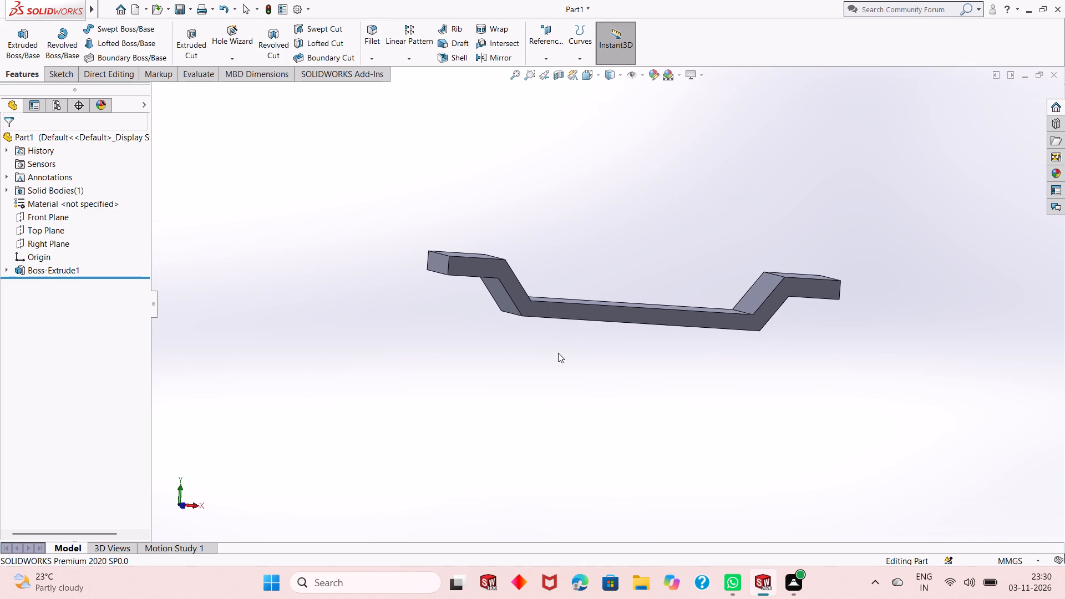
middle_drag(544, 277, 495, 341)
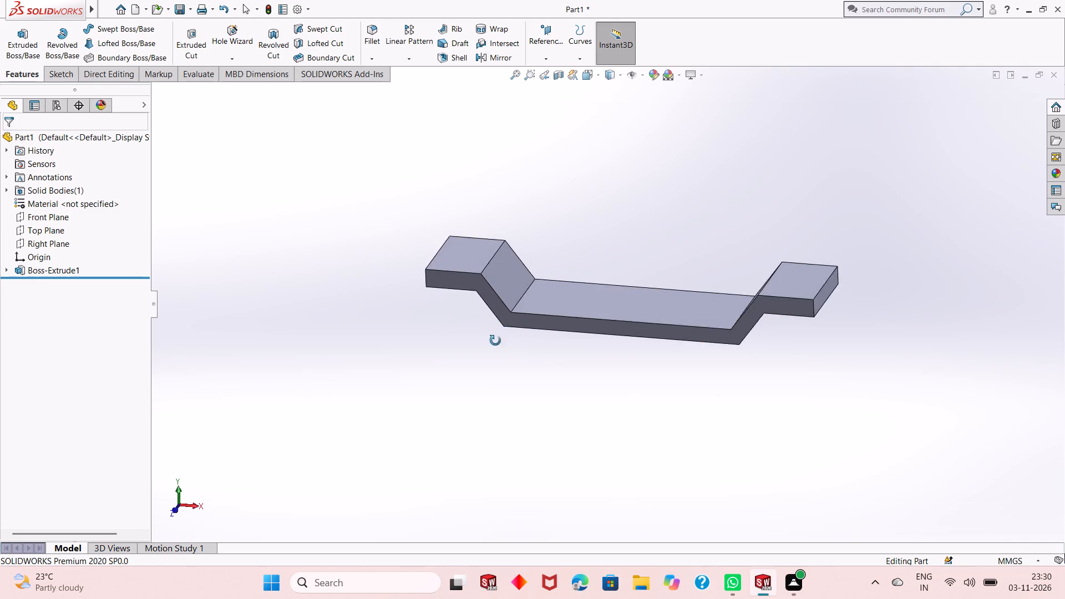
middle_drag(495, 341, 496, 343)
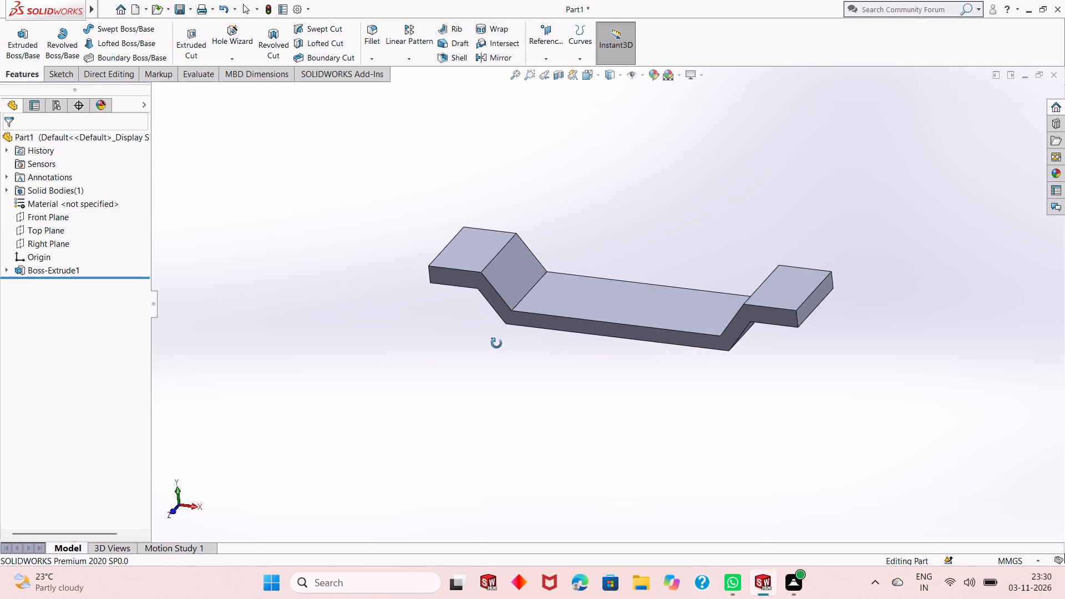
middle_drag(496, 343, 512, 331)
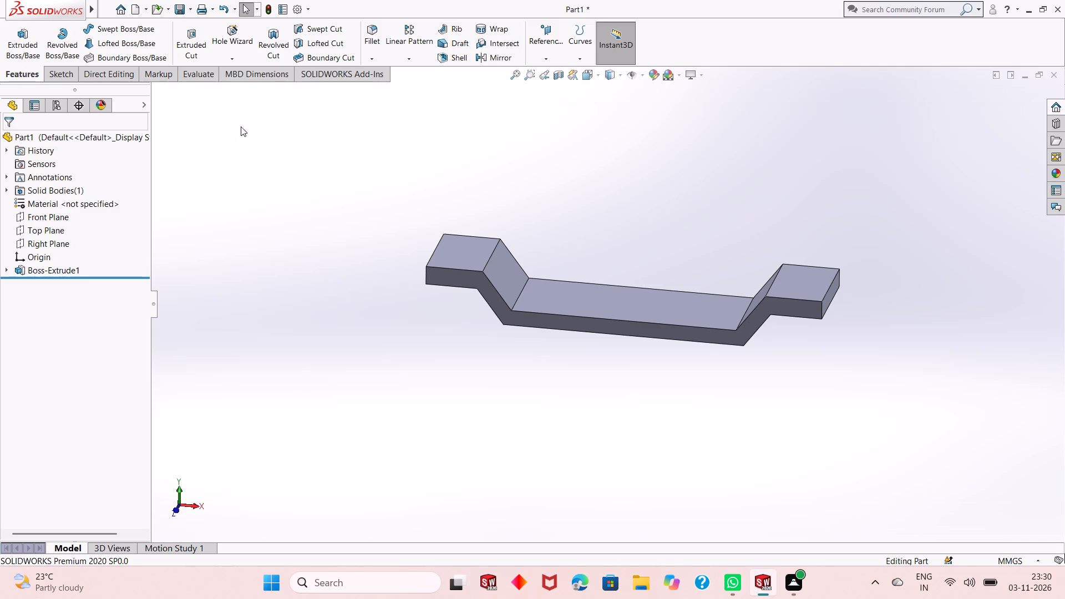
Sketch on the Front Plane a horizontal line about 29 mm long from the left inner slope, continuing with a slanted line to the channel floor.
click(58, 210)
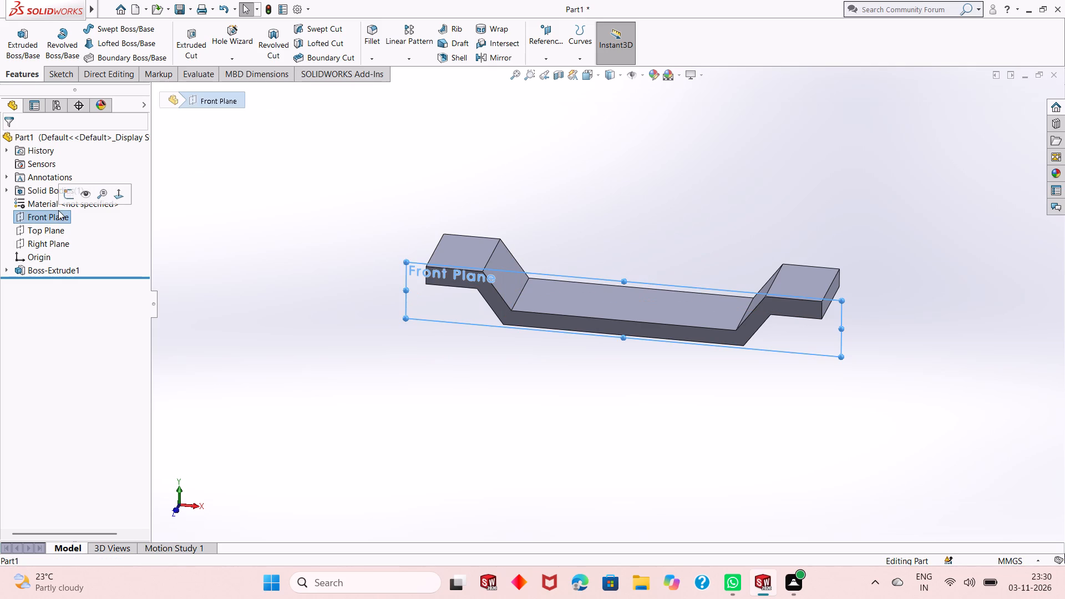
click(69, 190)
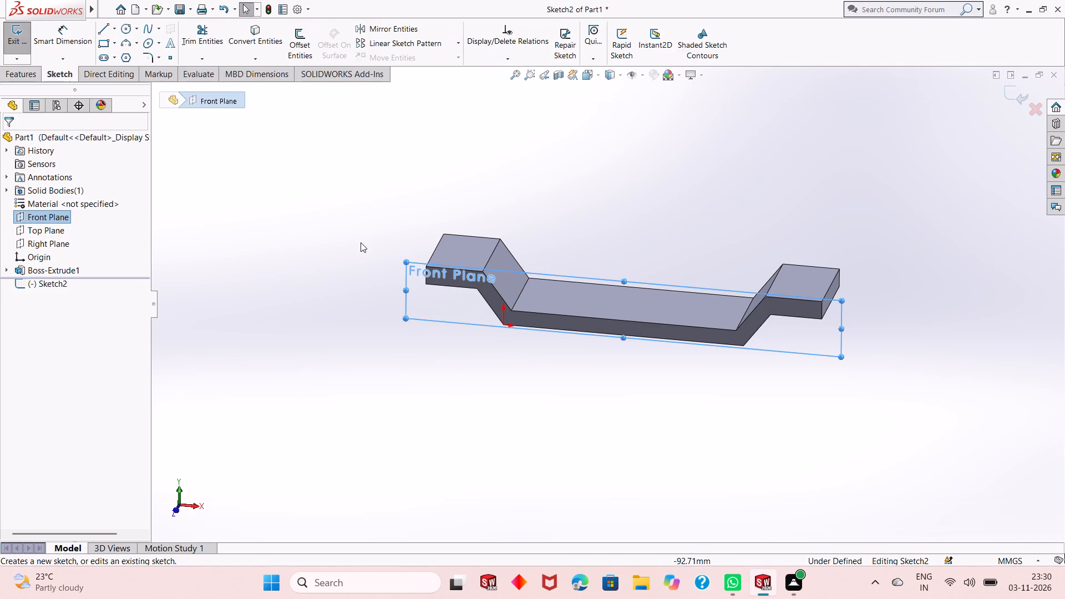
key(ctrl+8)
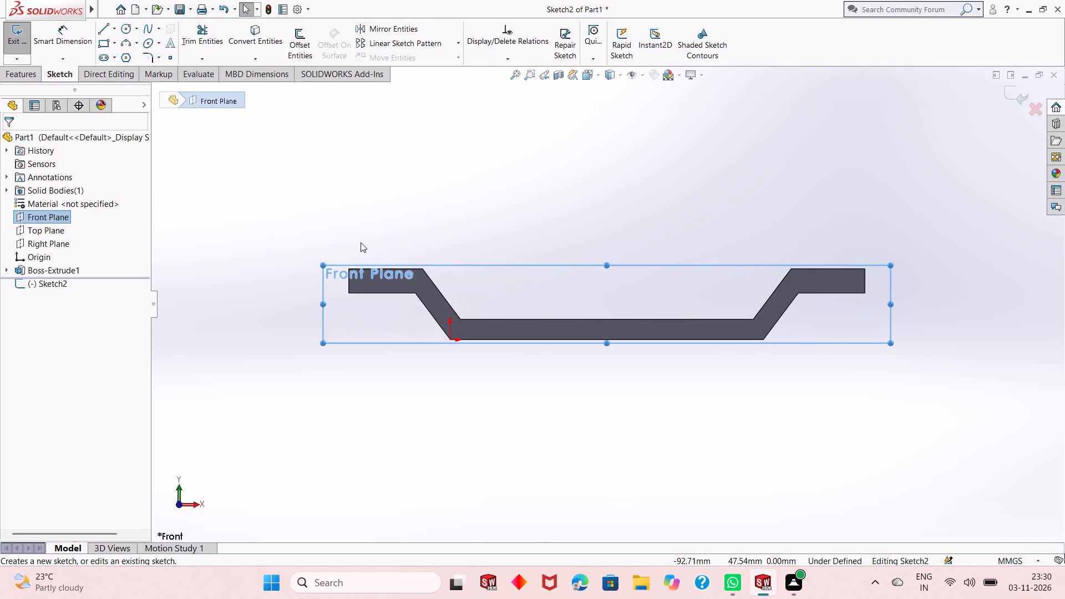
scroll(457, 306, down, 1)
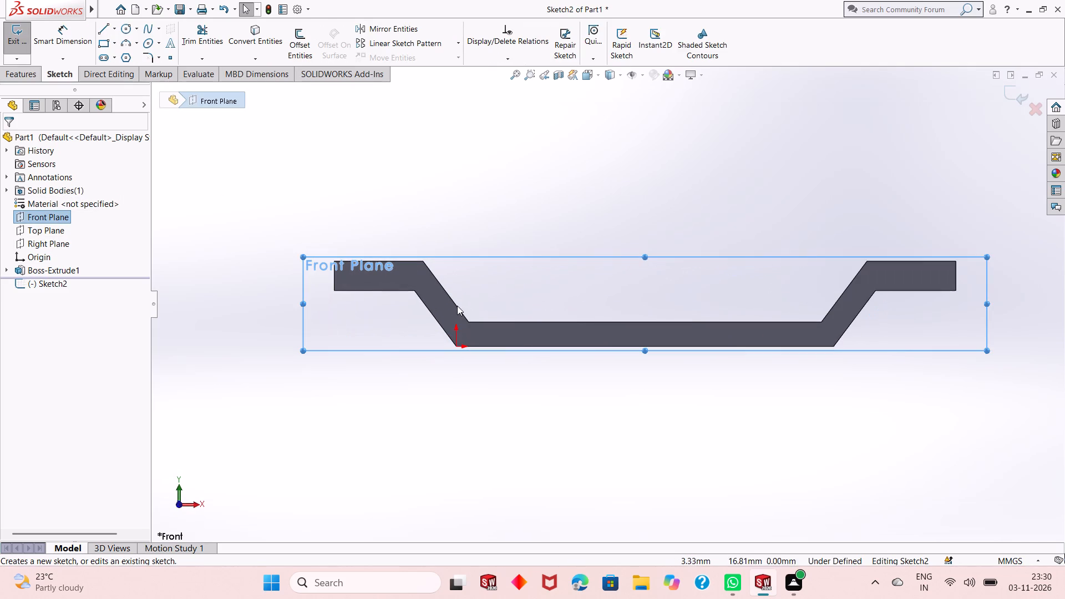
click(523, 221)
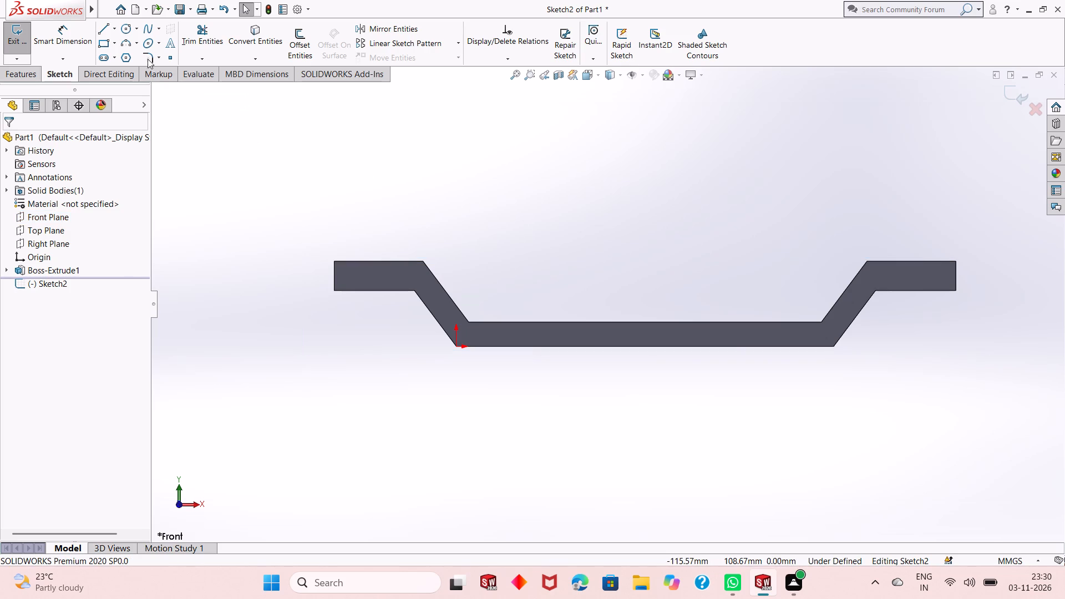
click(104, 29)
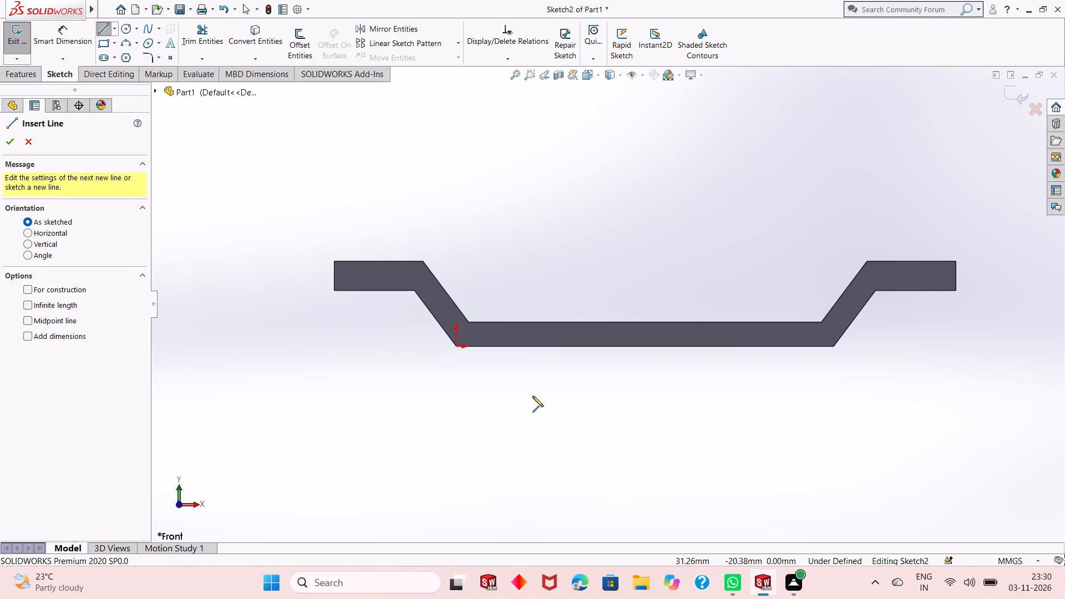
click(429, 268)
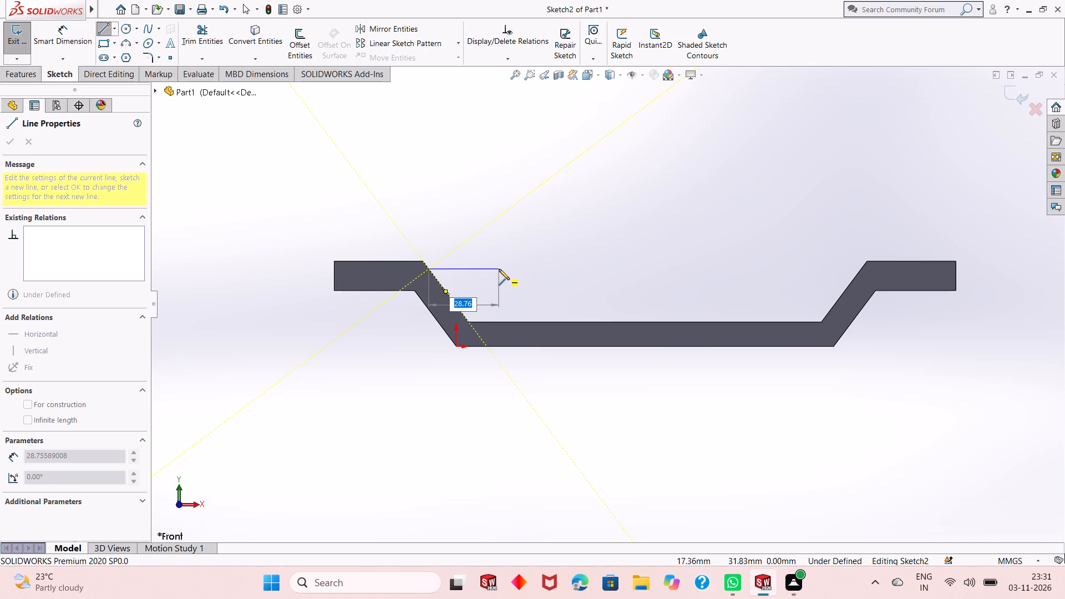
click(499, 269)
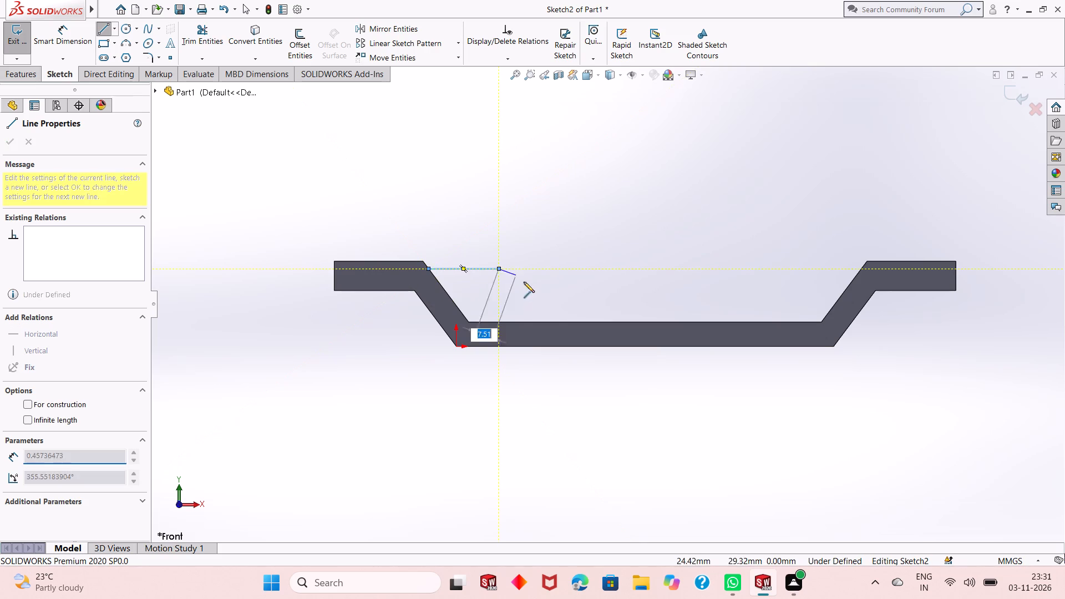
click(602, 322)
right_click(617, 270)
click(627, 274)
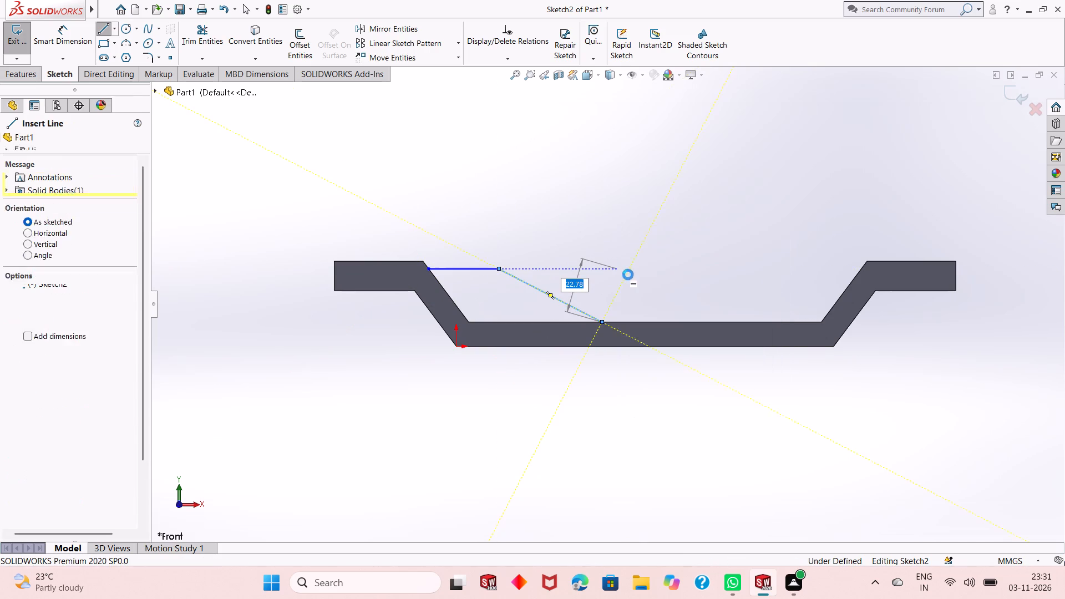
Dimension the vertical distance between the left flange's top edge and the new horizontal line as 2 mm.
click(74, 45)
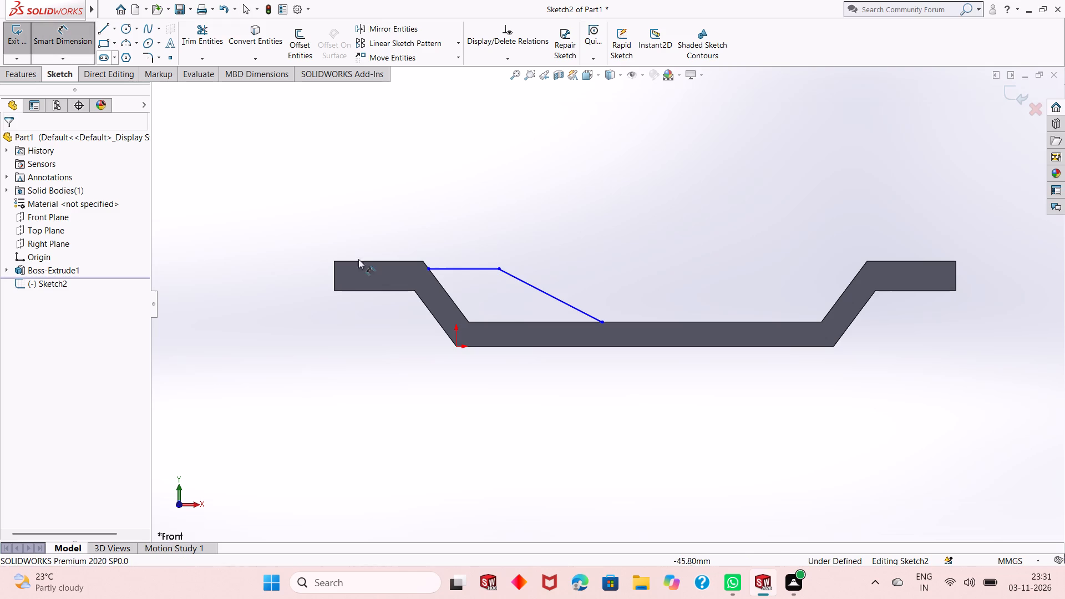
click(437, 271)
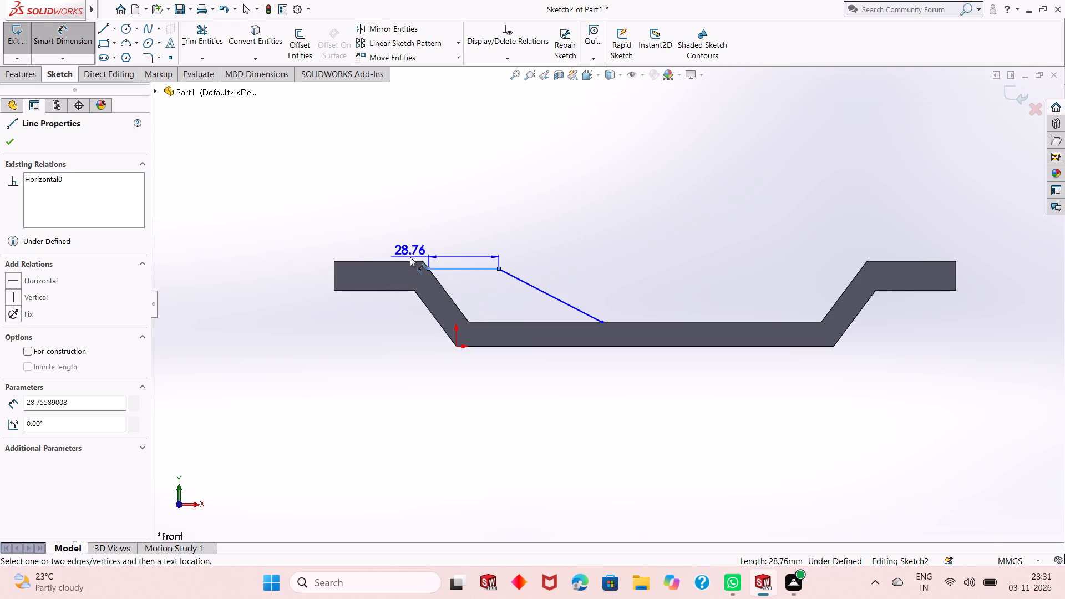
click(410, 261)
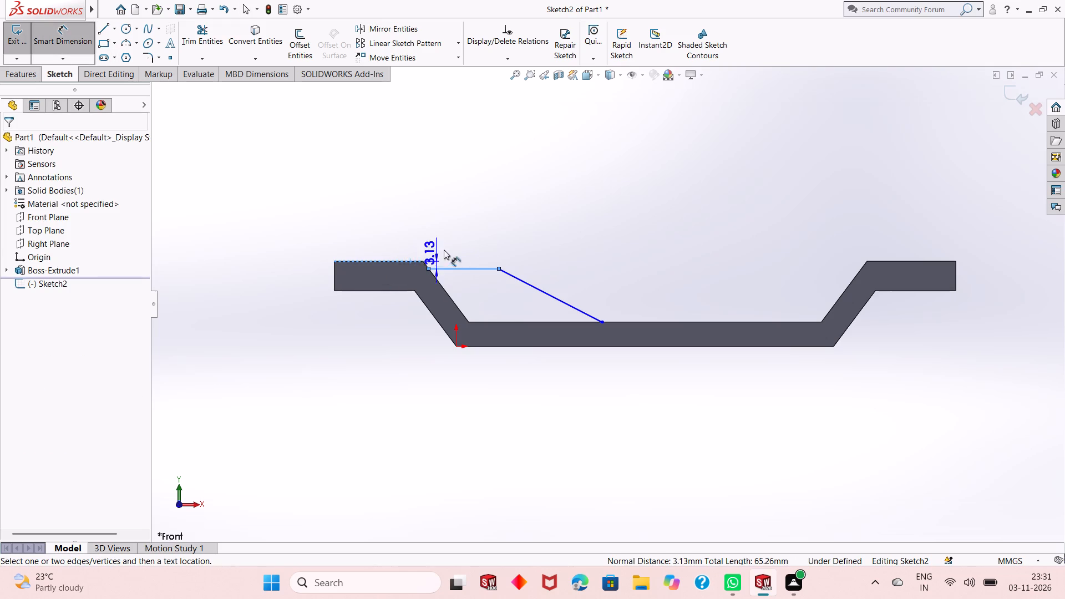
click(465, 212)
key(2)
key(Return)
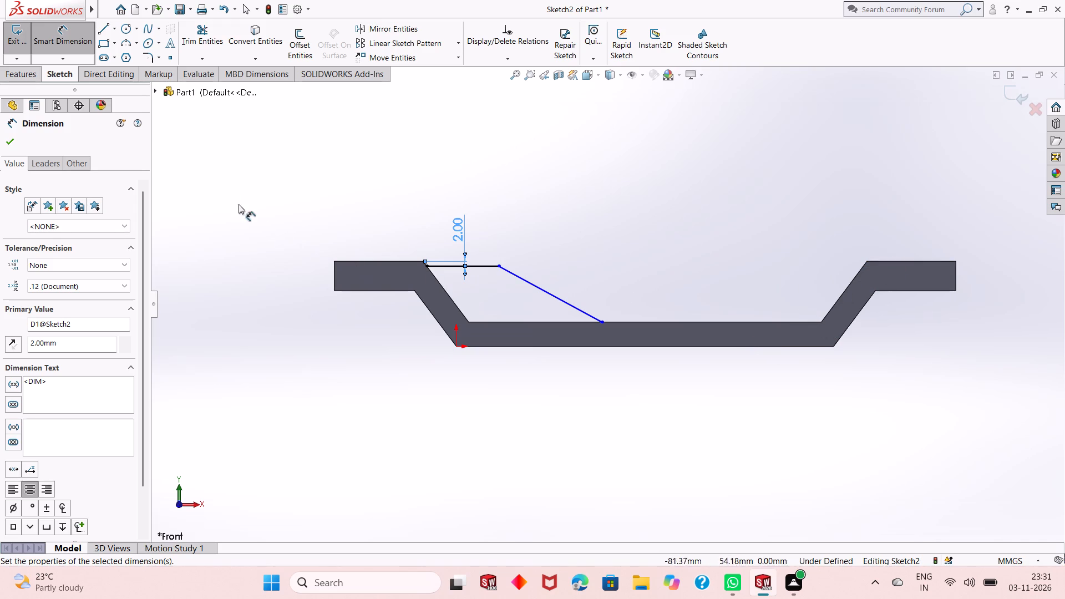
click(10, 143)
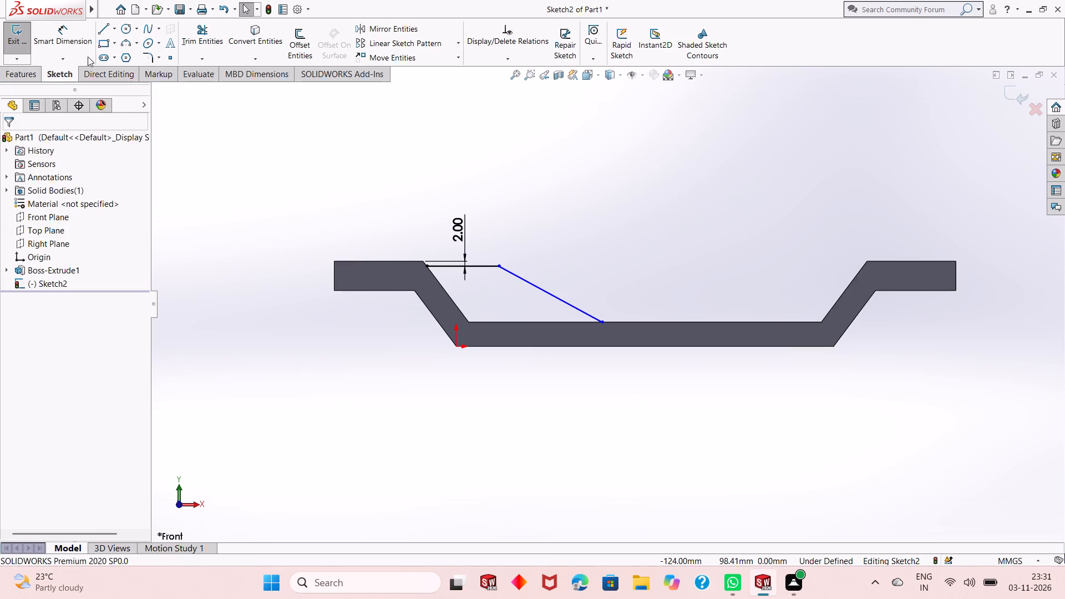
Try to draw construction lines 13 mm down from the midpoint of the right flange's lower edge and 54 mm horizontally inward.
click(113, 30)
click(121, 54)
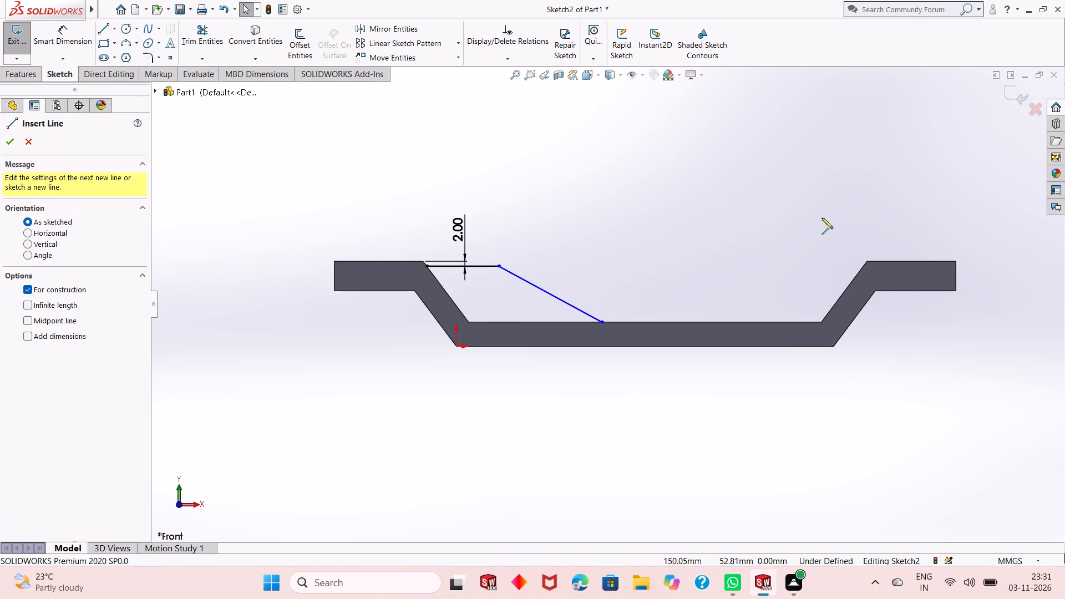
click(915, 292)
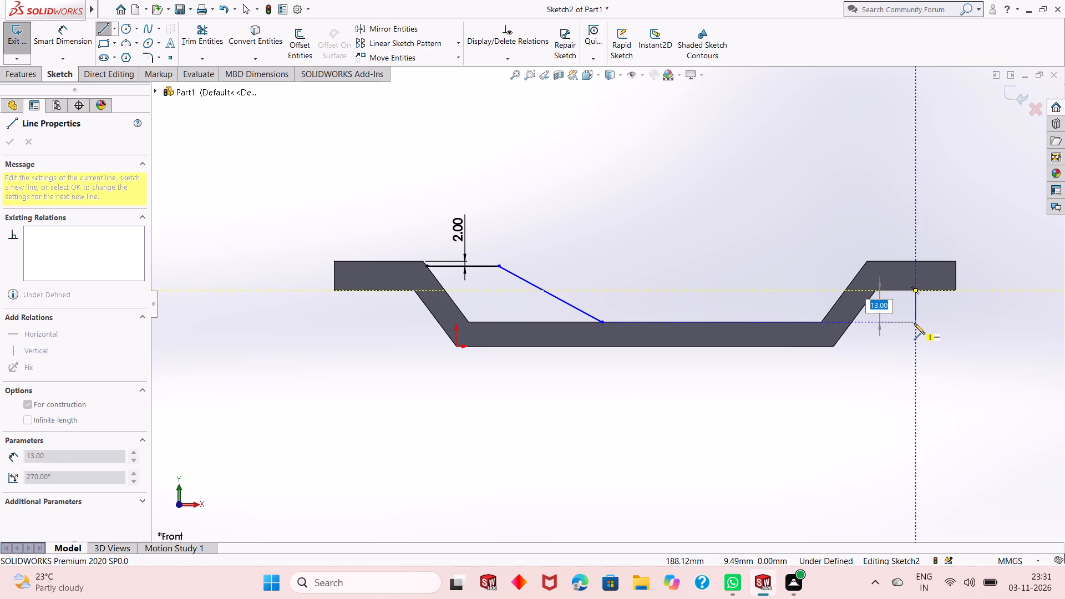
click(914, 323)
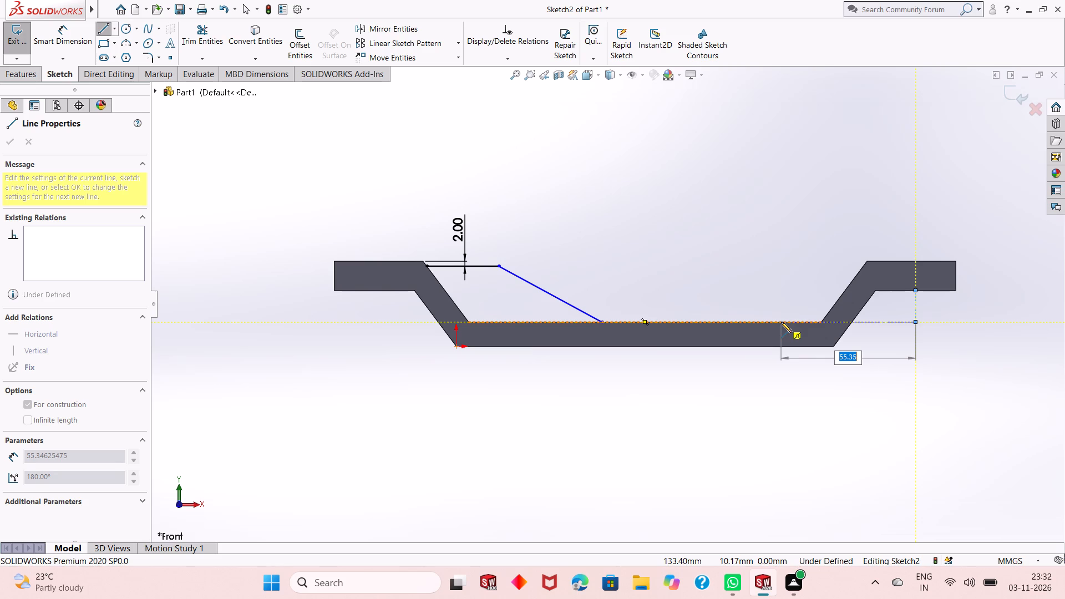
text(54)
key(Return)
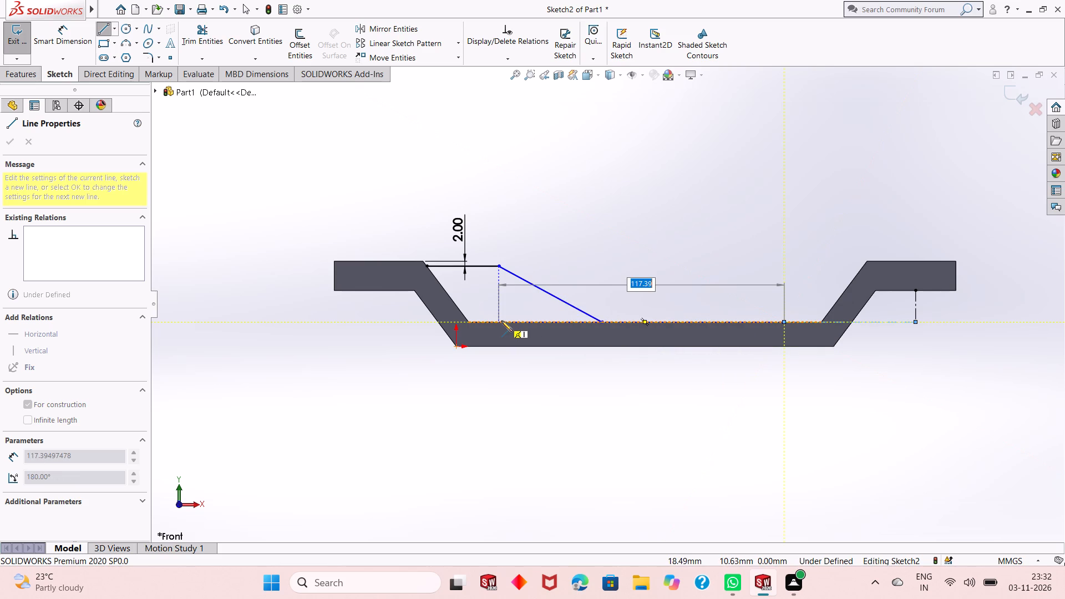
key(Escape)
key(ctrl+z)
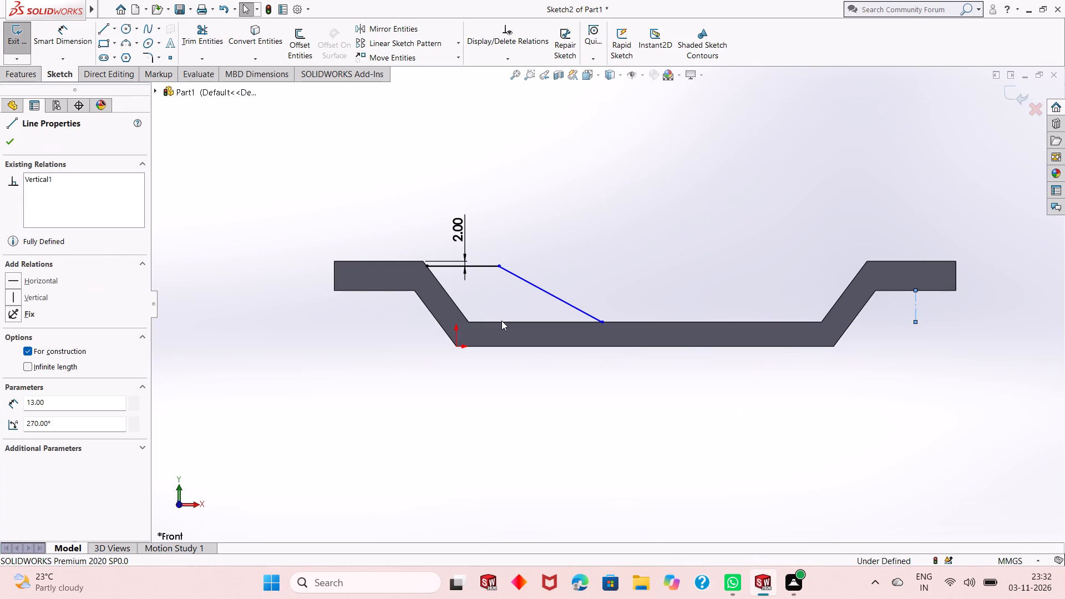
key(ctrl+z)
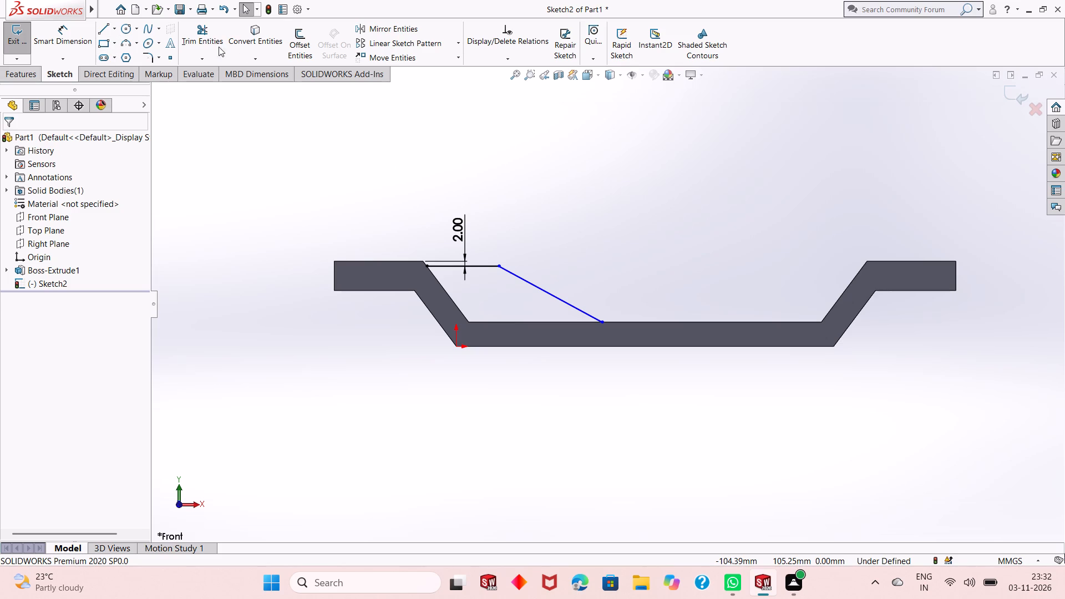
Place a sketch point on the channel floor's upper edge, about 119 mm horizontally from the origin.
click(171, 60)
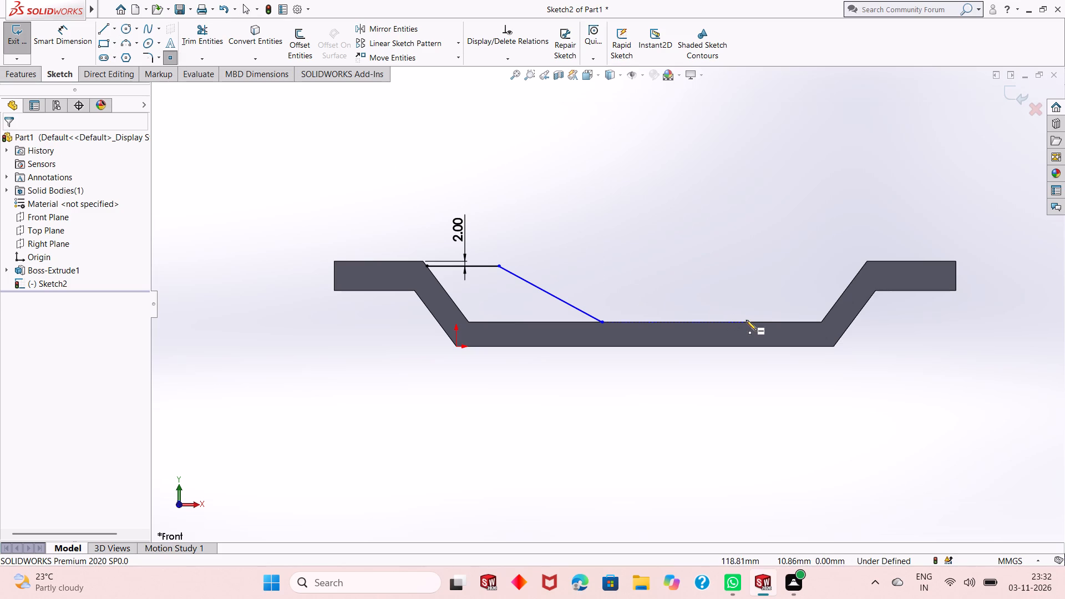
click(748, 321)
right_click(748, 221)
click(763, 224)
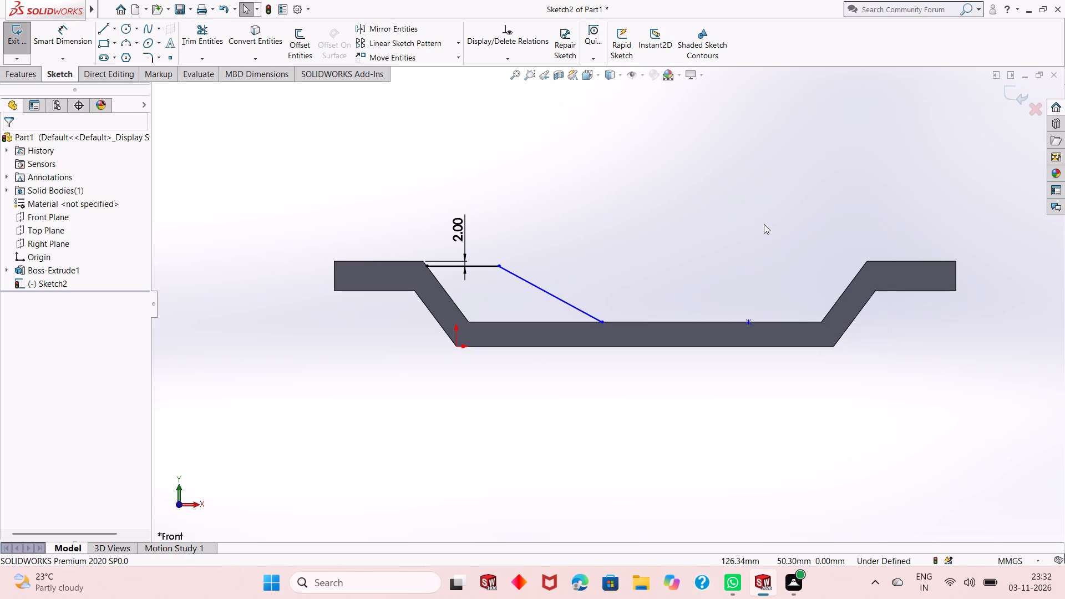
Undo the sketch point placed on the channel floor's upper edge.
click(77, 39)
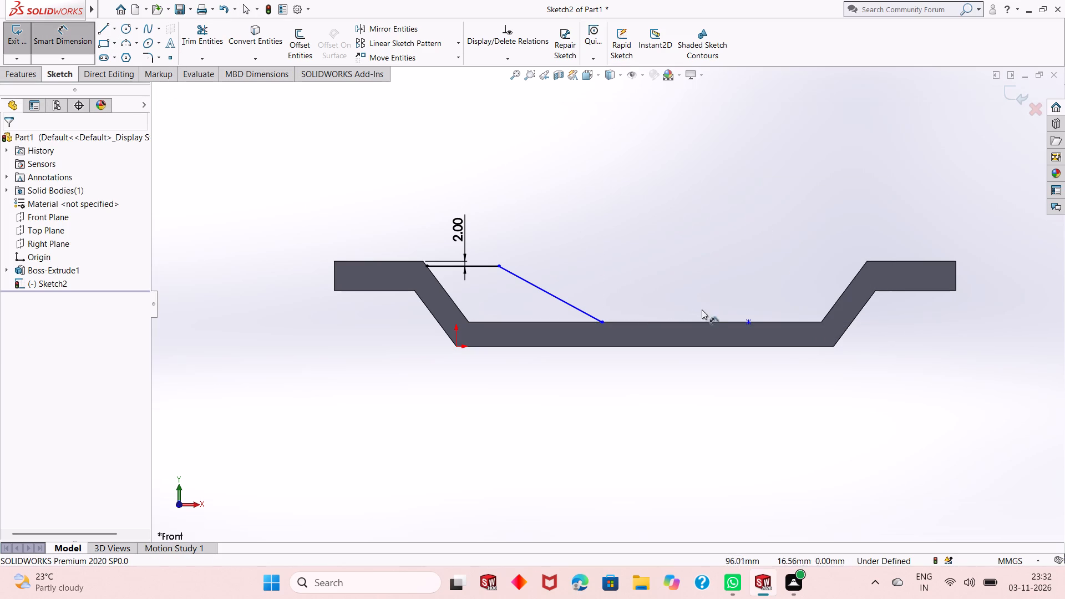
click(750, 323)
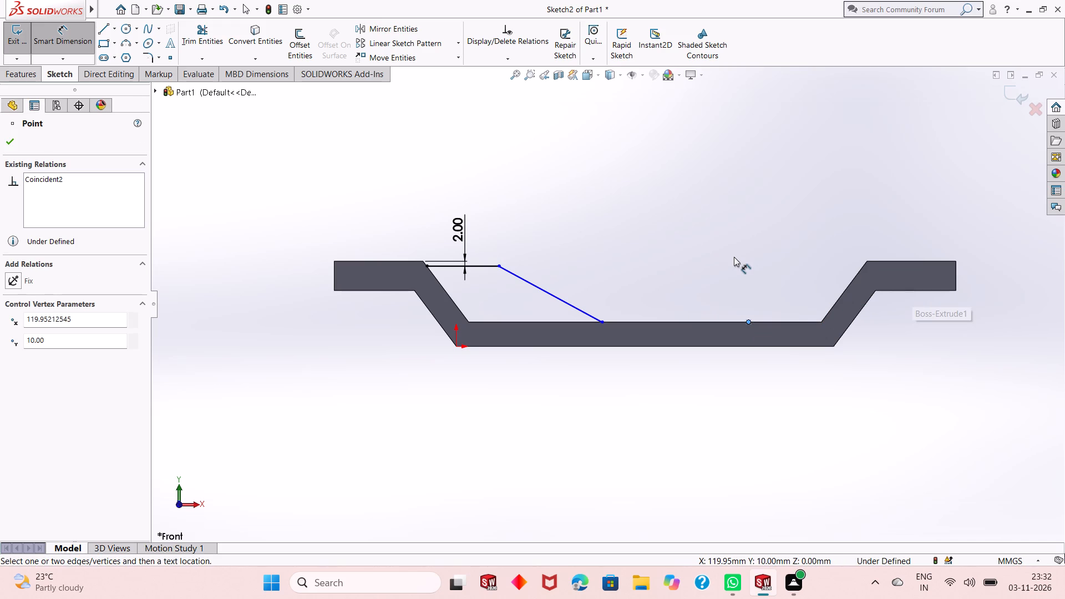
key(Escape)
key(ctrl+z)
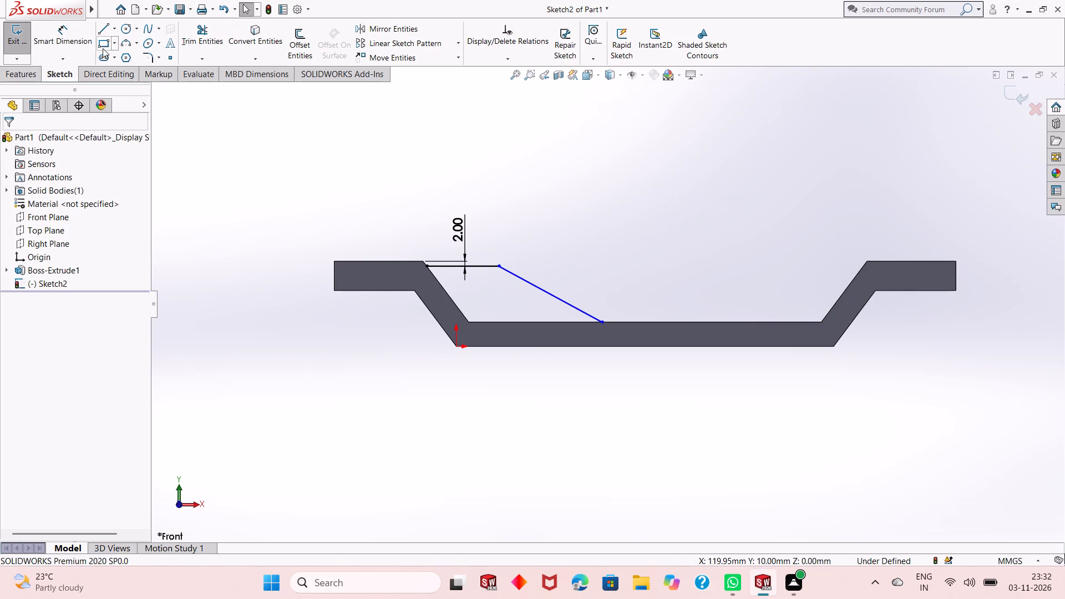
Dimension the horizontal distance from the bend between the two sketch lines to the midpoint of the right flange's top edge as 126+54 mm.
click(57, 37)
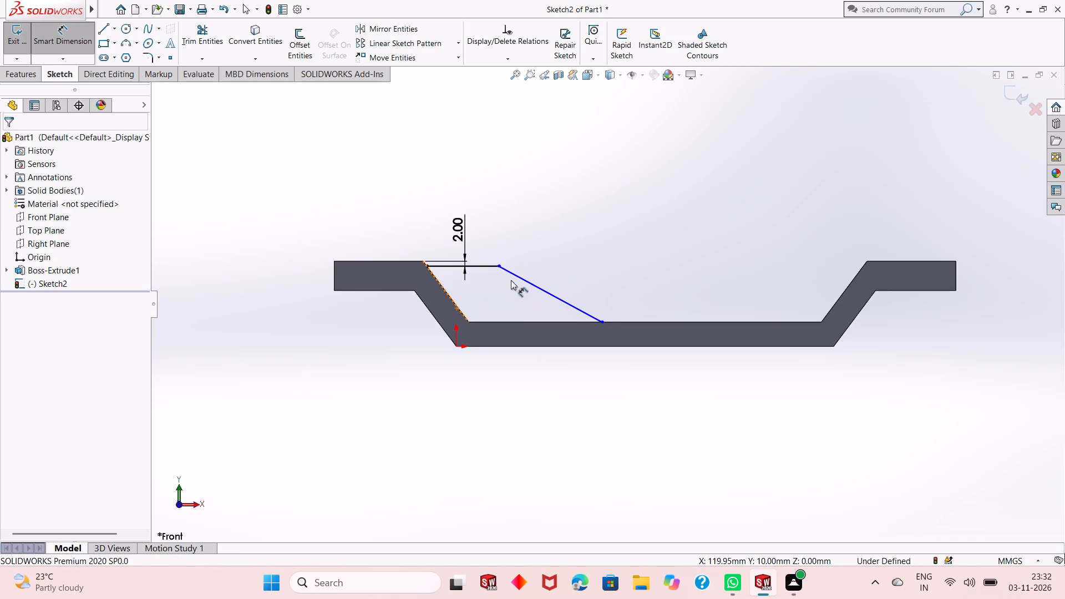
click(500, 268)
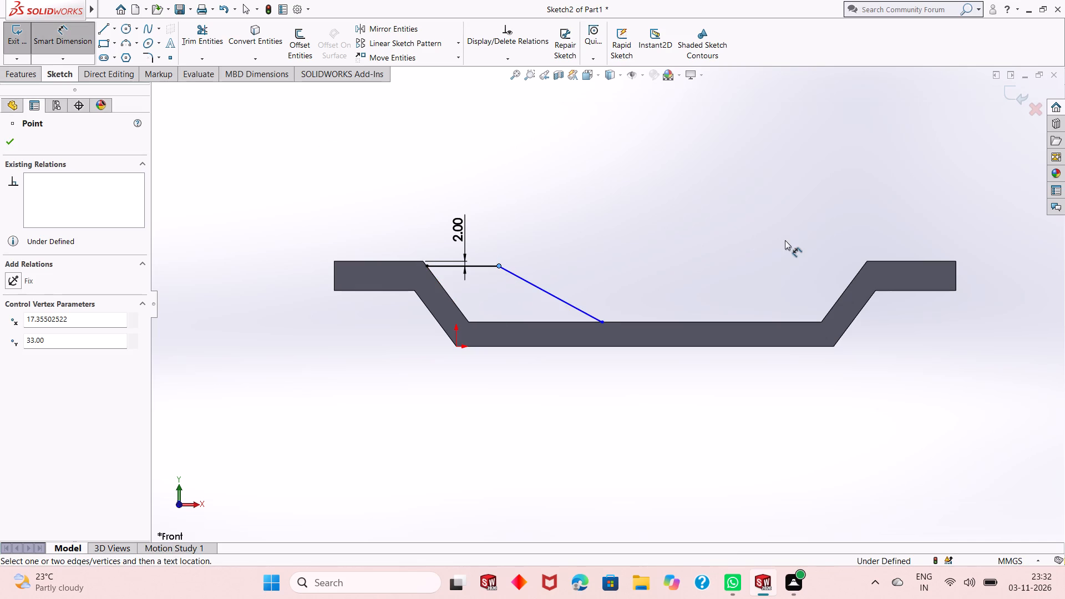
click(911, 263)
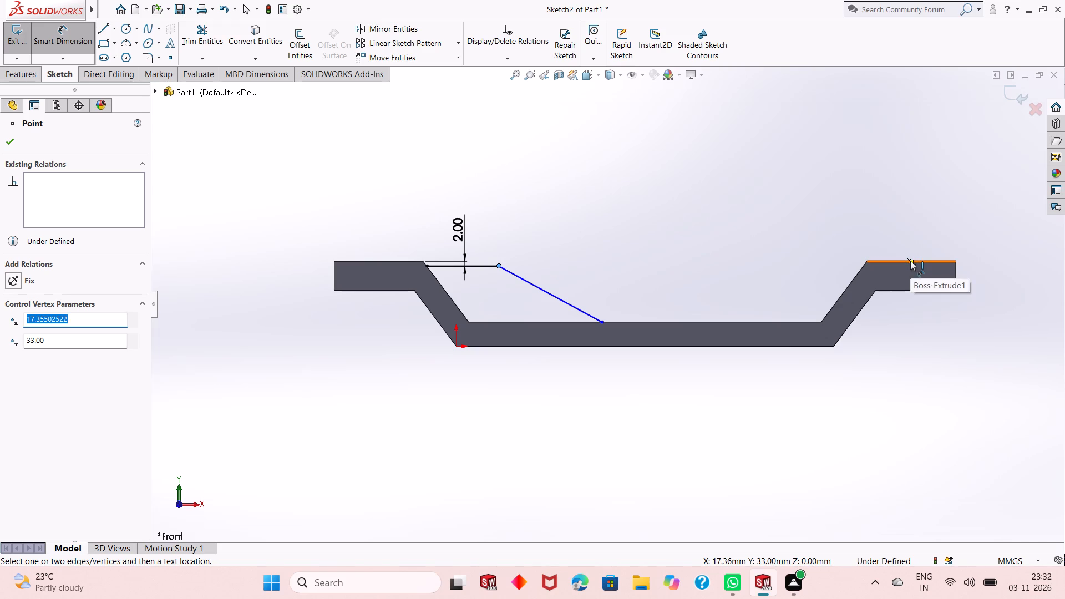
click(910, 261)
click(889, 119)
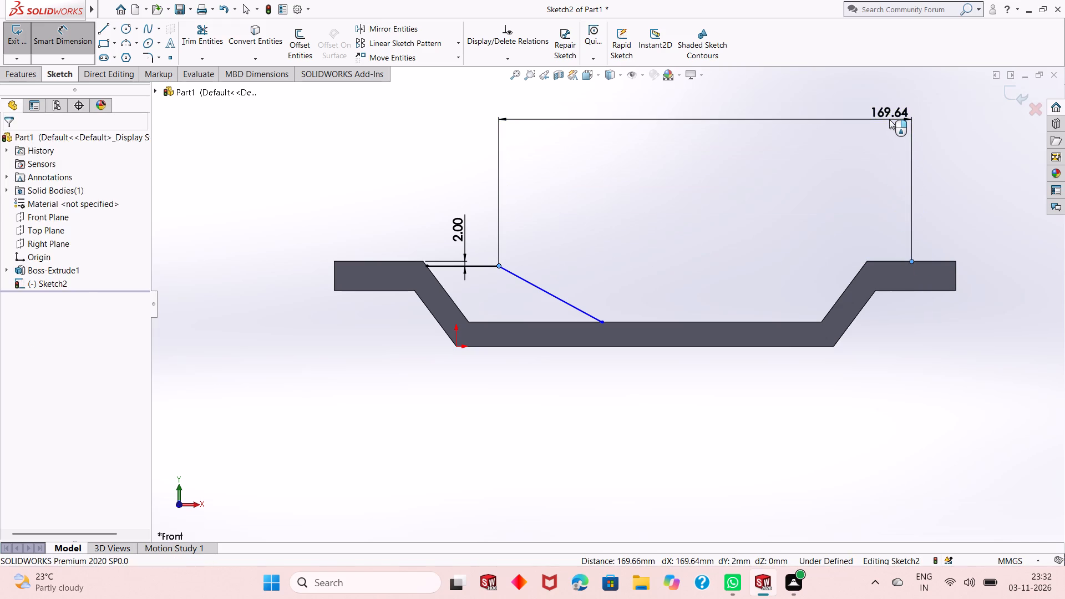
text(2126)
key(BackSpace)
key(BackSpace)
key(BackSpace)
key(BackSpace)
key(BackSpace)
key(BackSpace)
key(BackSpace)
key(BackSpace)
key(BackSpace)
key(BackSpace)
key(BackSpace)
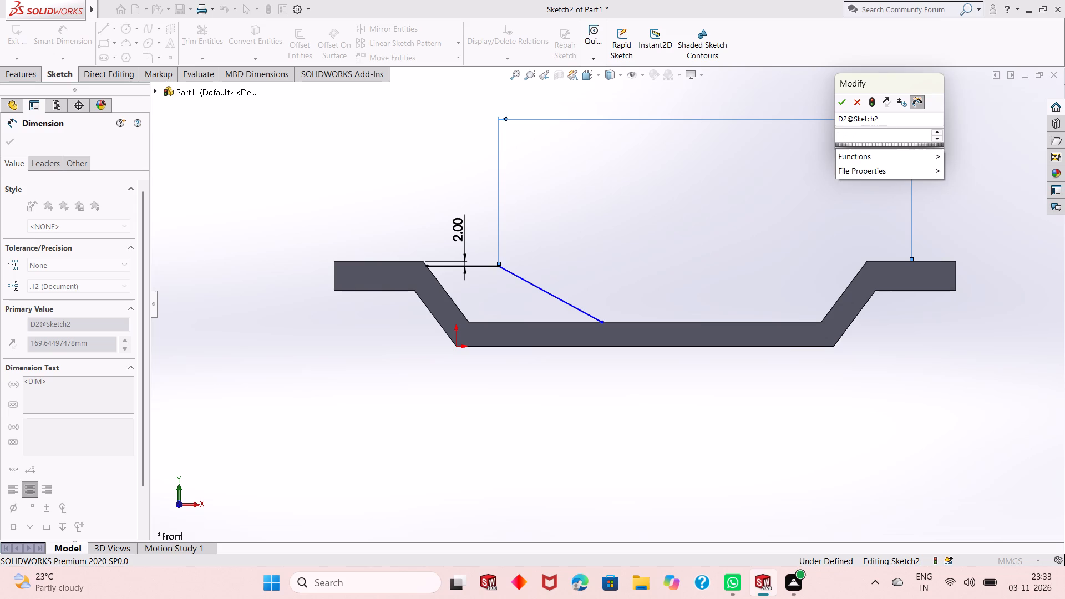
text(126+)
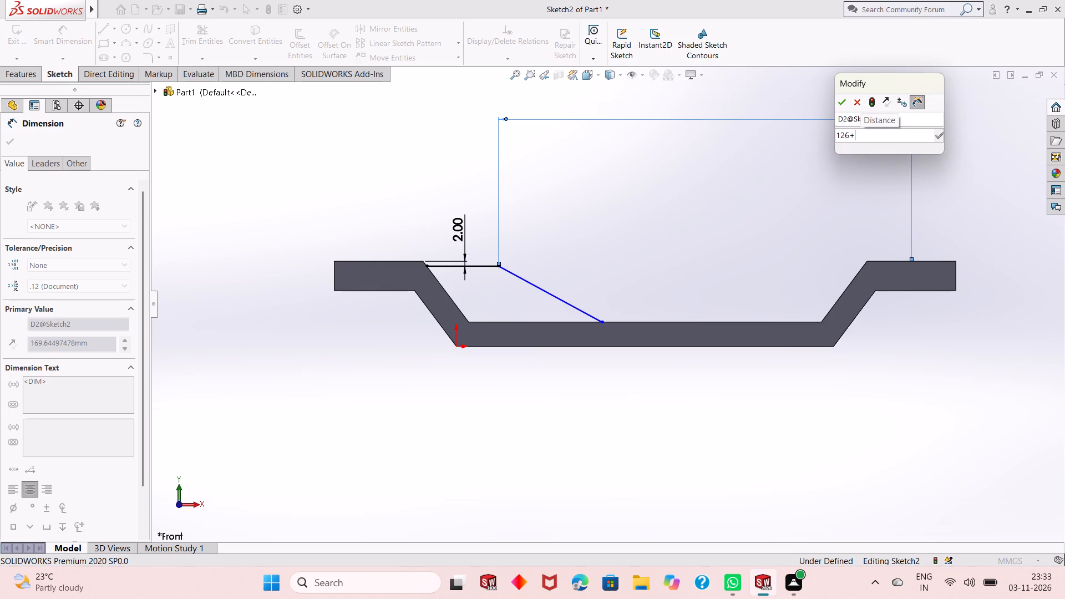
text(54)
key(Return)
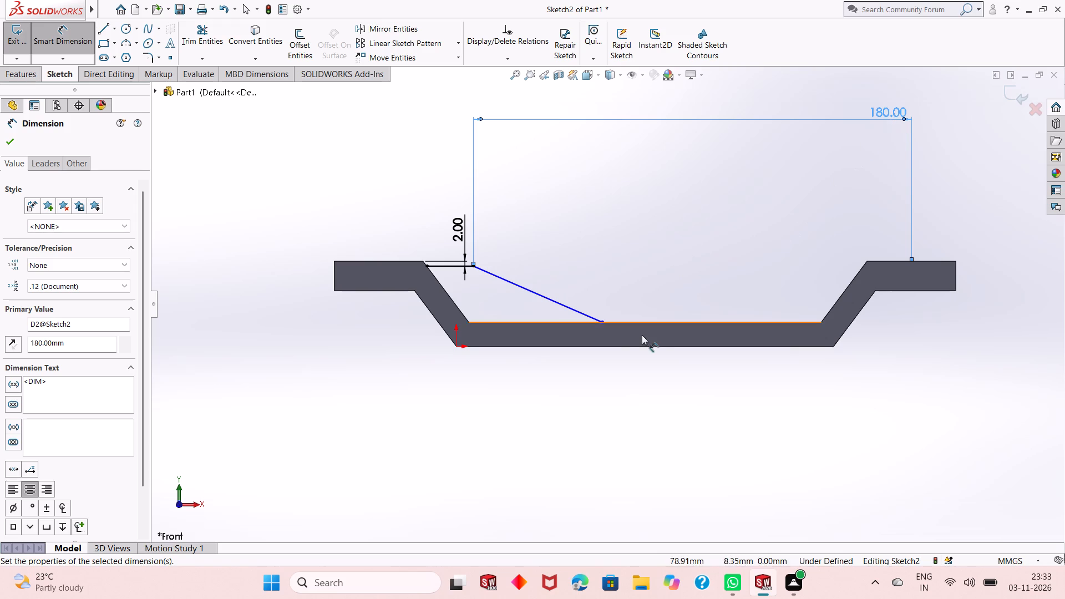
Dimension the horizontal distance between the slanted line's two endpoints as 70 mm.
click(601, 324)
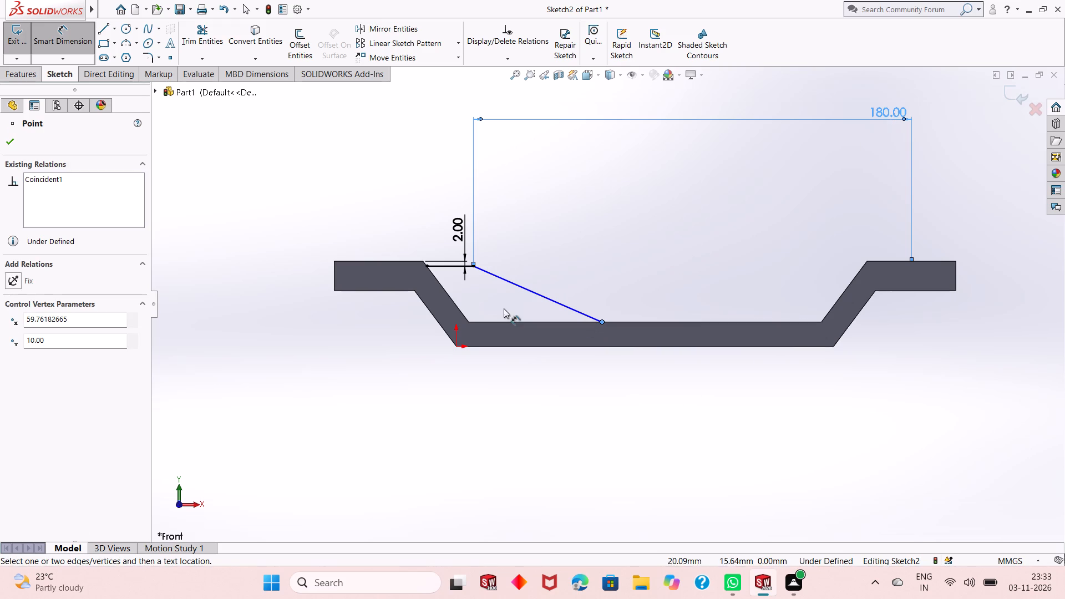
click(473, 266)
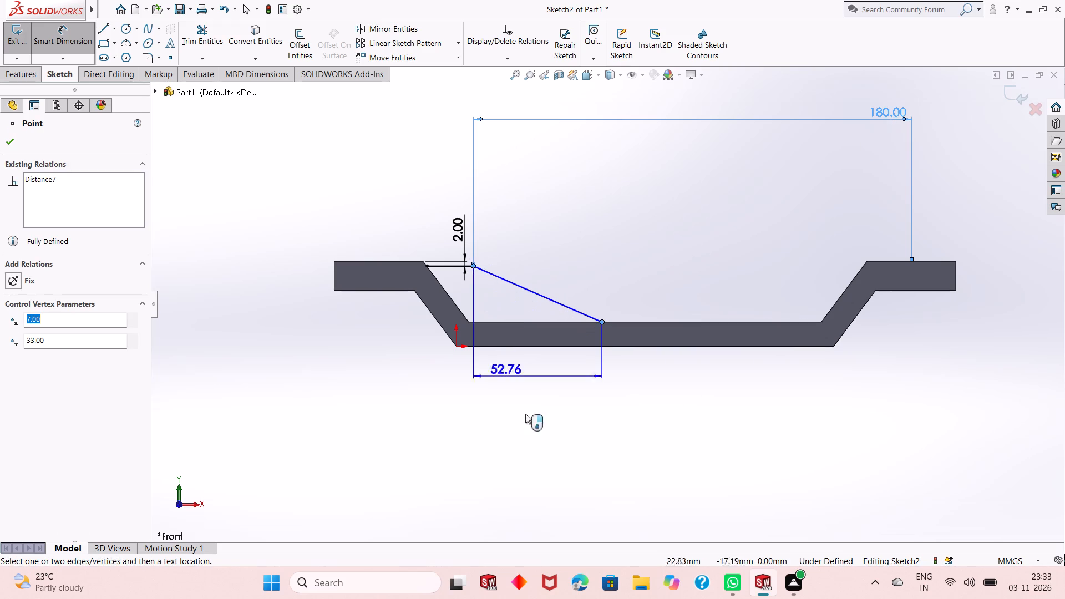
click(549, 447)
text(70)
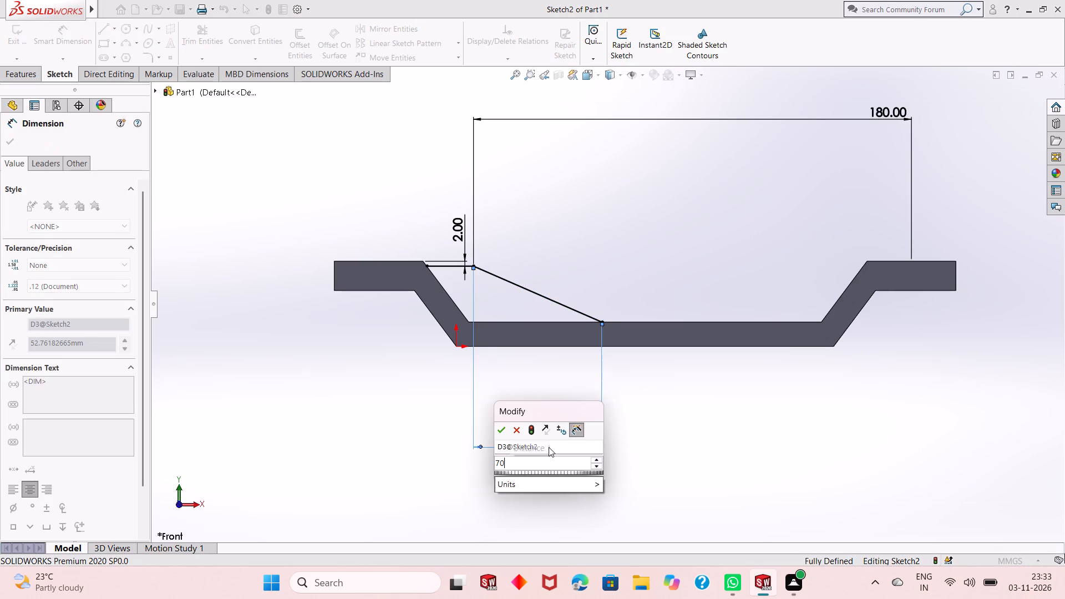
key(Return)
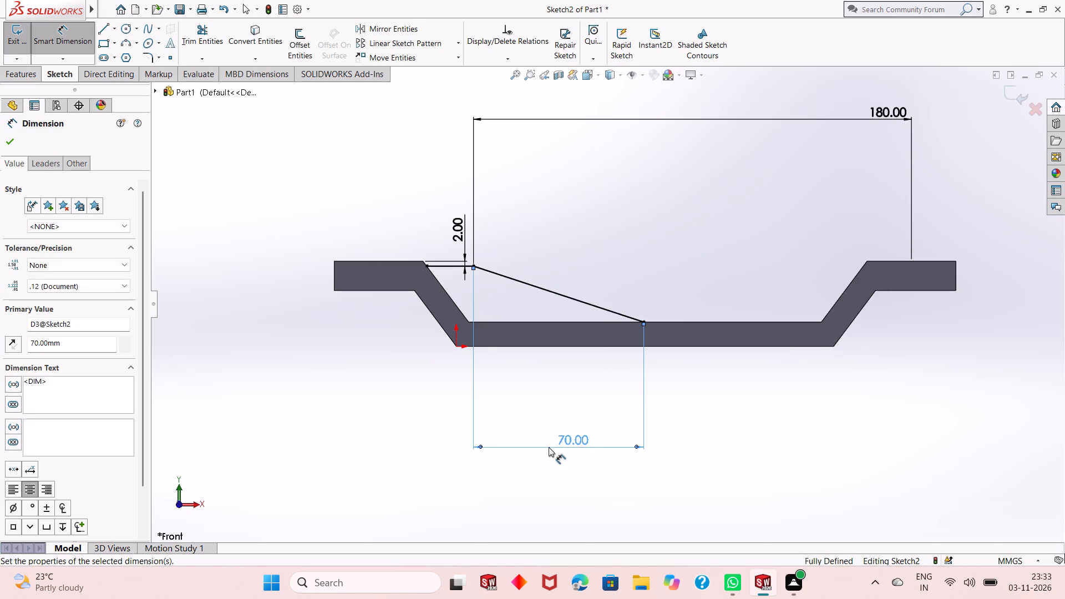
right_click(685, 385)
click(706, 425)
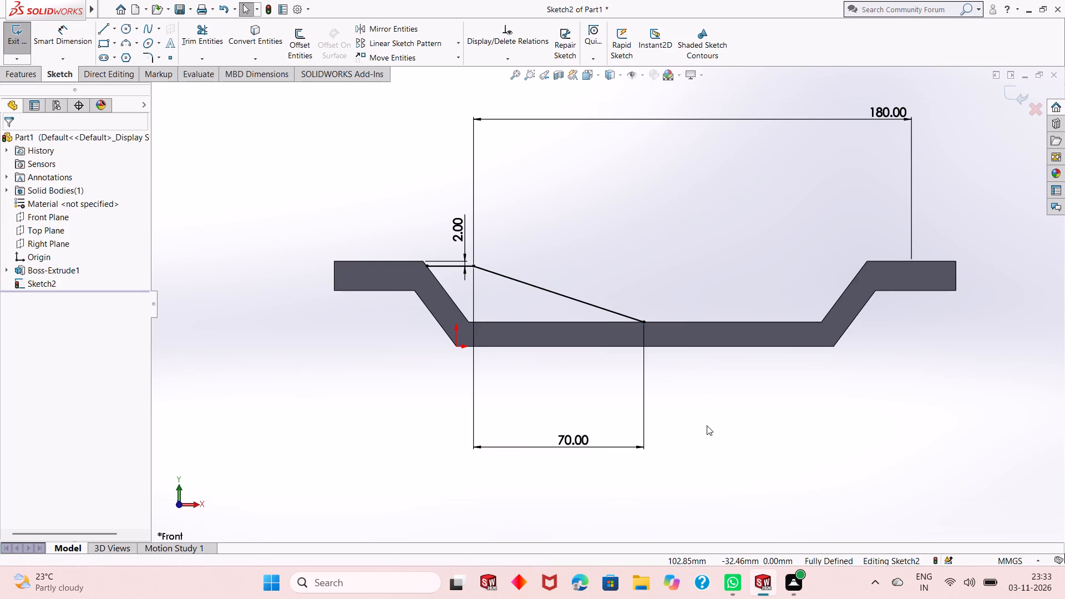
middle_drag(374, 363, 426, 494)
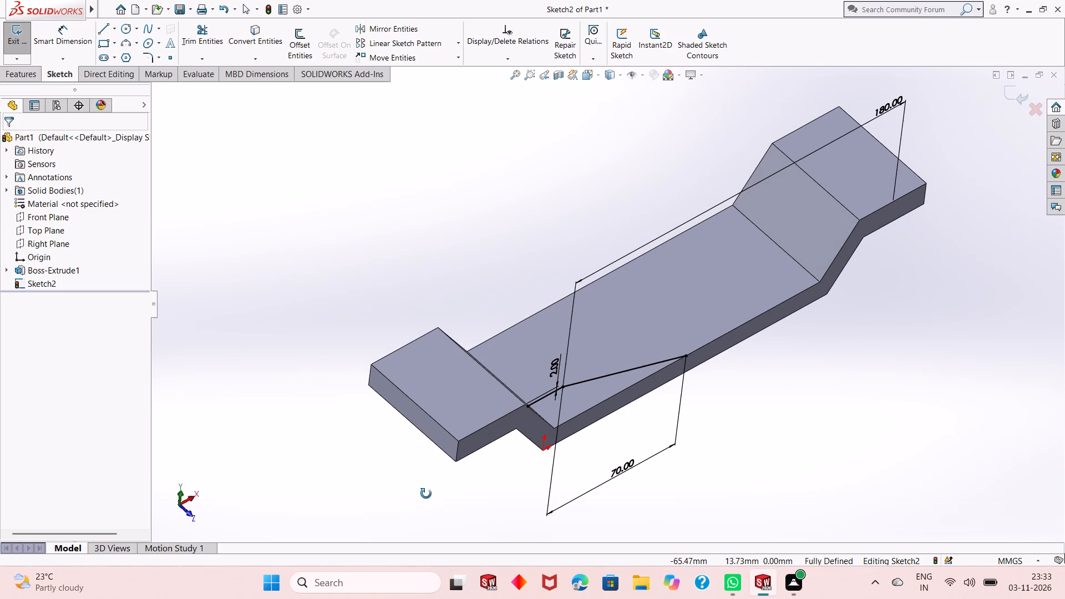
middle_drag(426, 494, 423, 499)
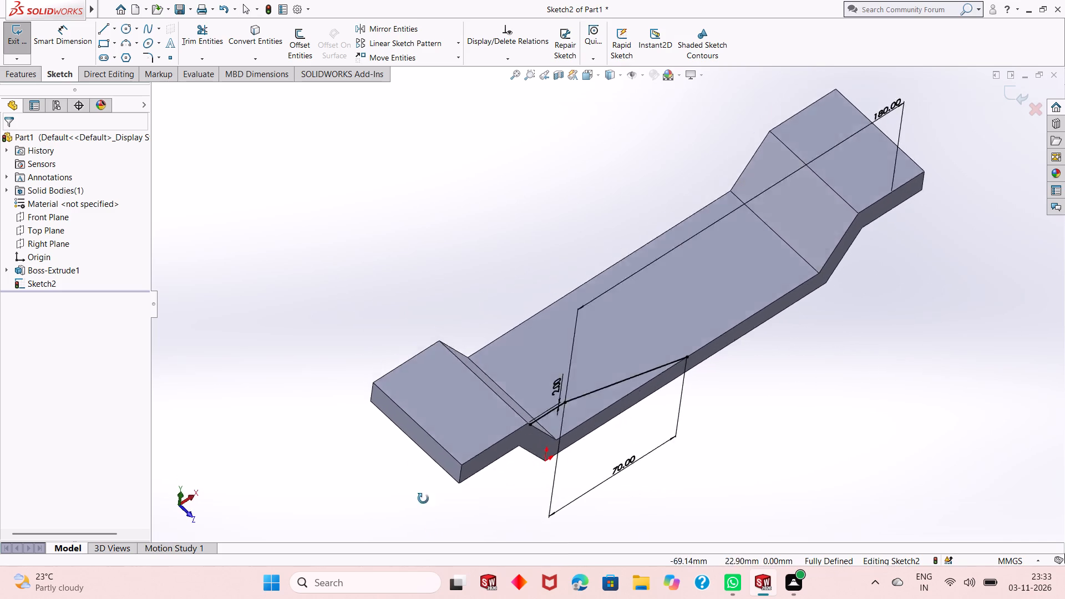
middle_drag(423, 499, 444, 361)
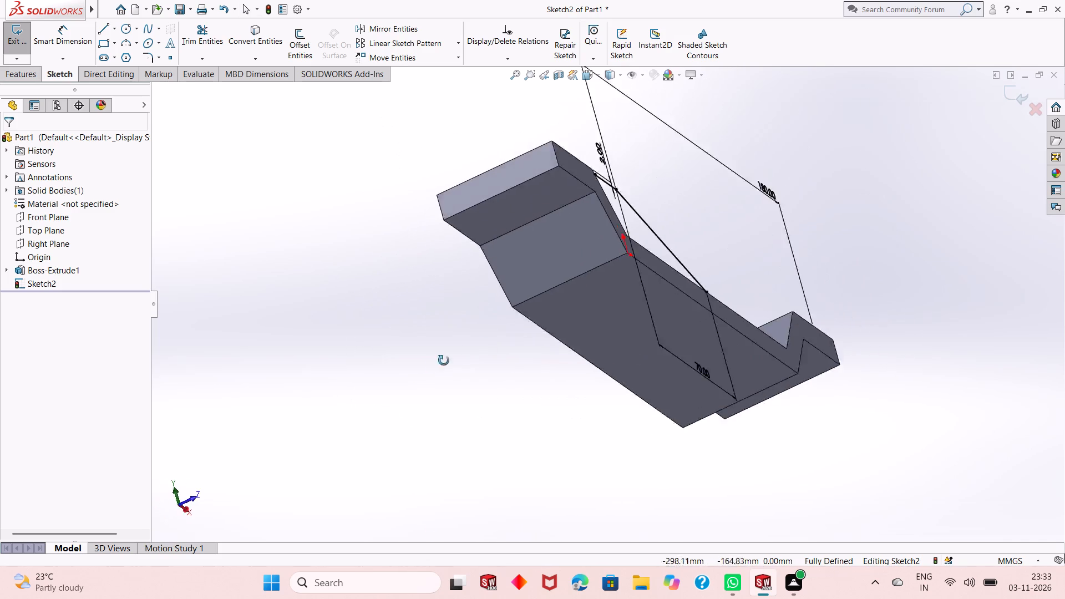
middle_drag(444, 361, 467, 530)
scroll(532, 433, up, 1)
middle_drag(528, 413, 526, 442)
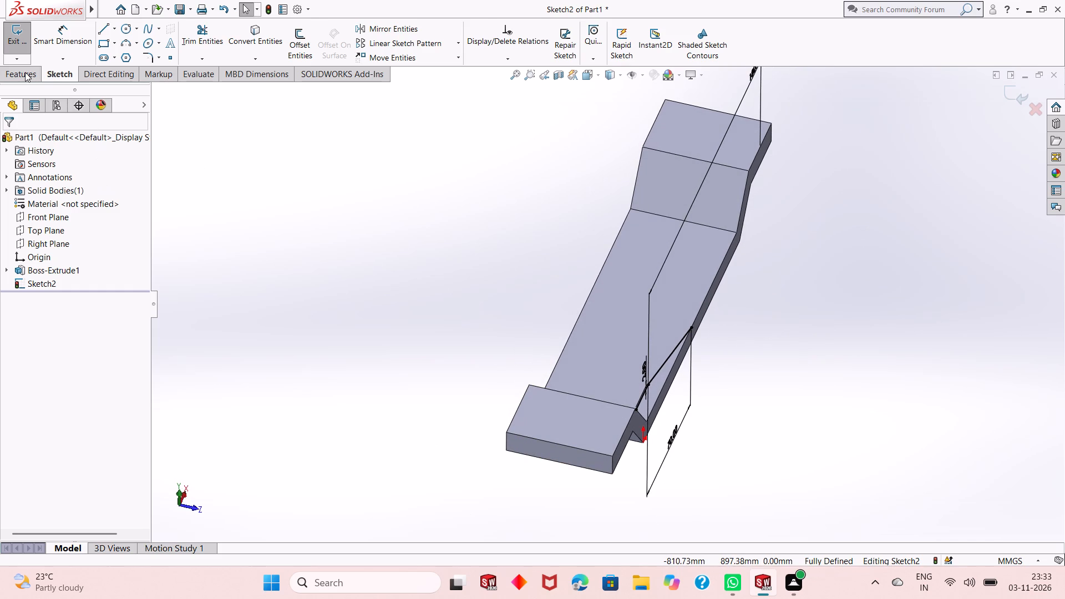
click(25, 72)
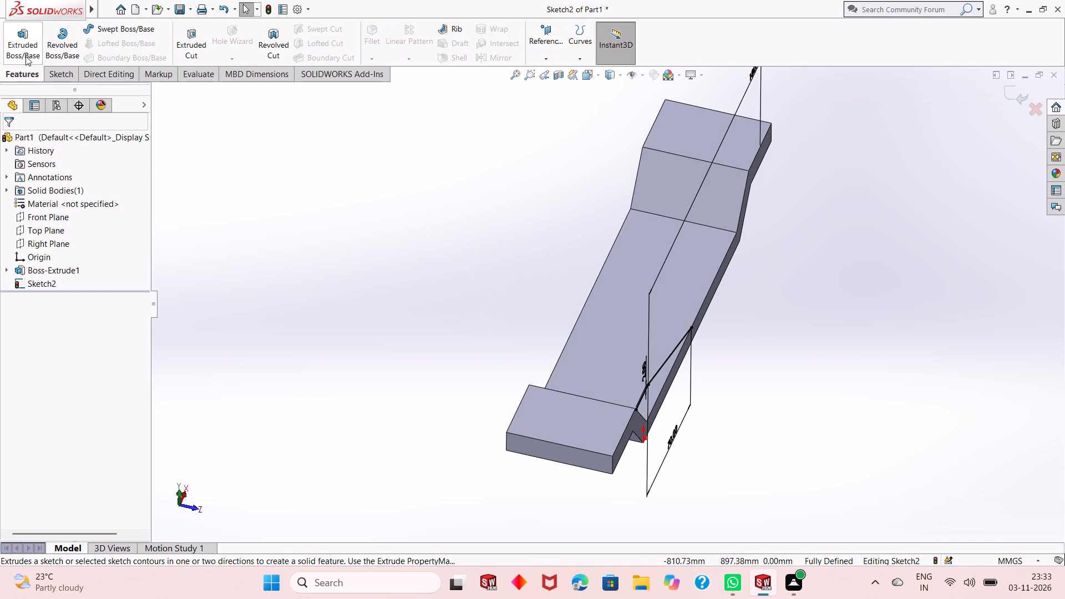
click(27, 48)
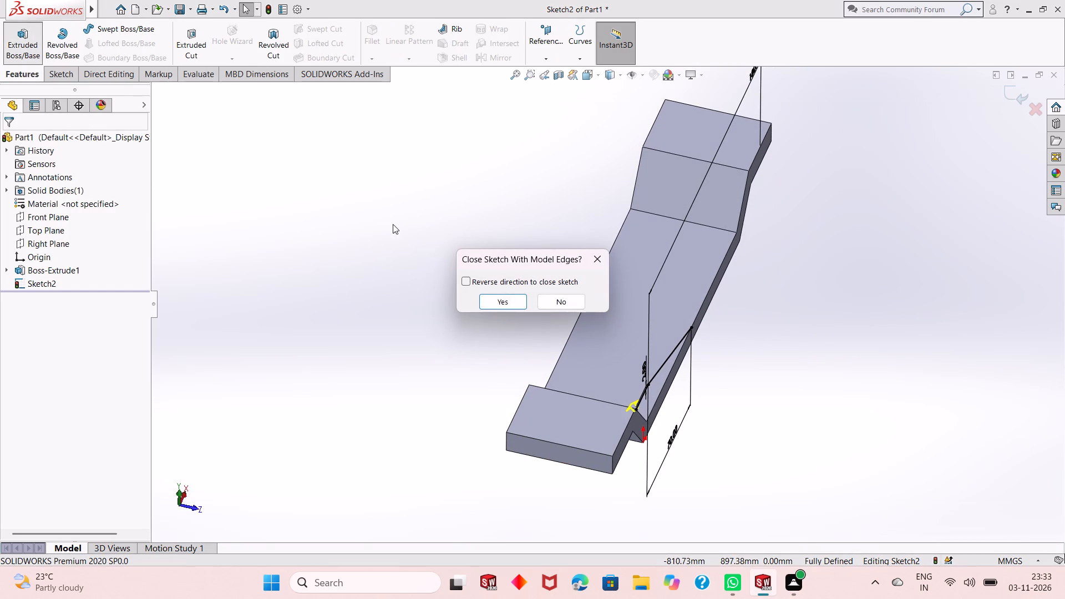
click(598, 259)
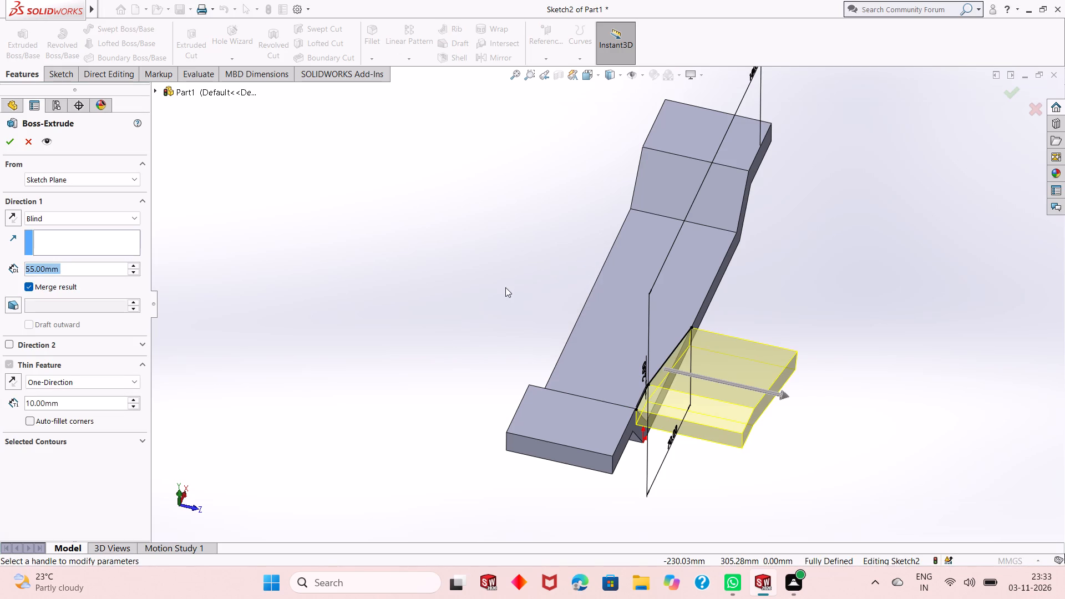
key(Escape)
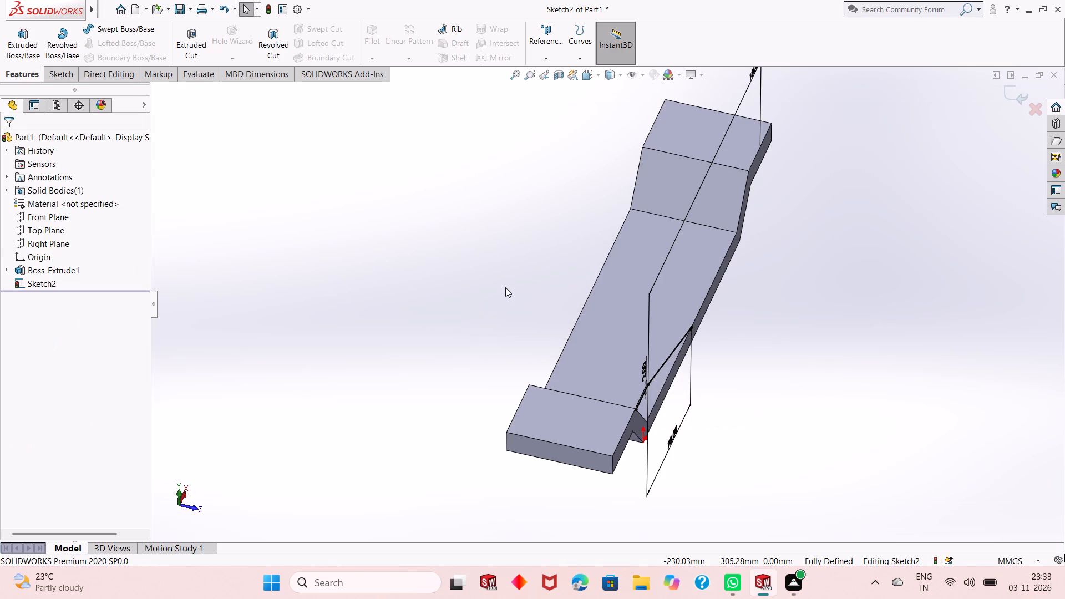
Close the profile with a line down the channel's left inner slope and a 72 mm line along the floor to the slanted line's end.
key(ctrl+8)
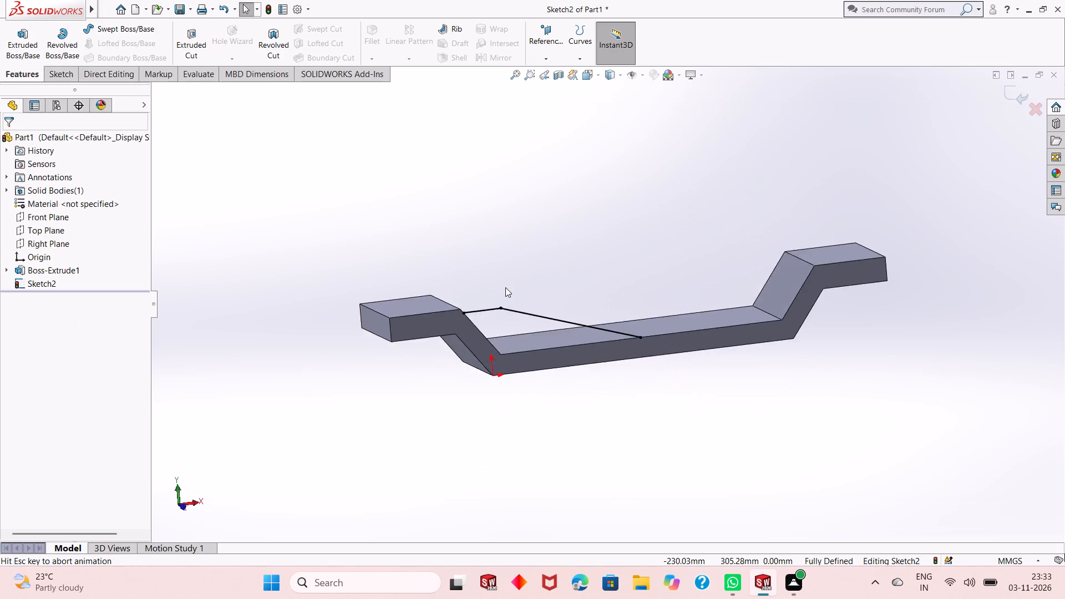
scroll(509, 288, down, 1)
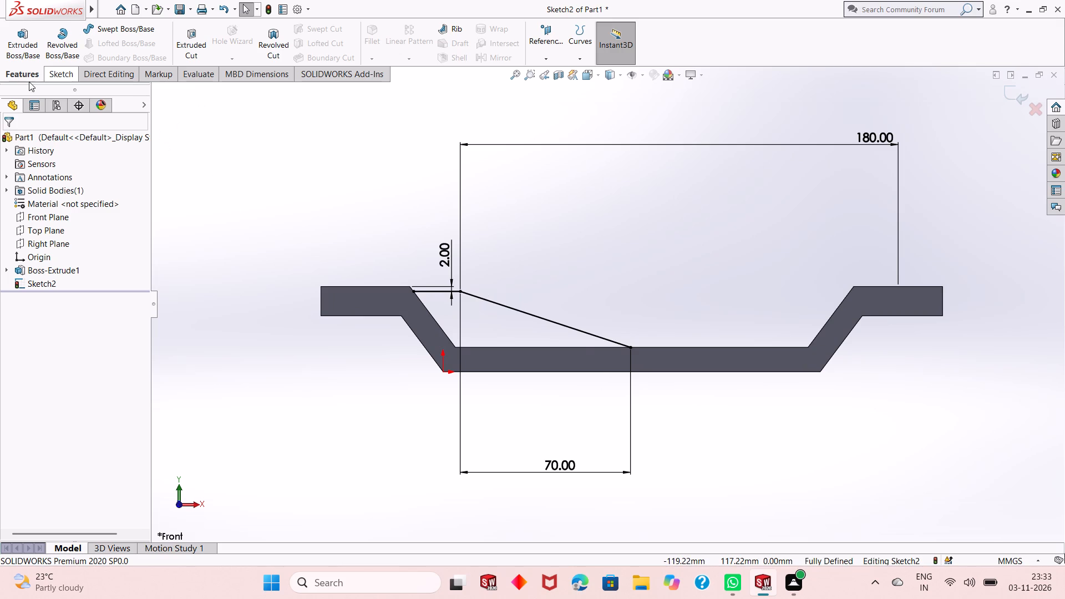
click(70, 68)
click(104, 29)
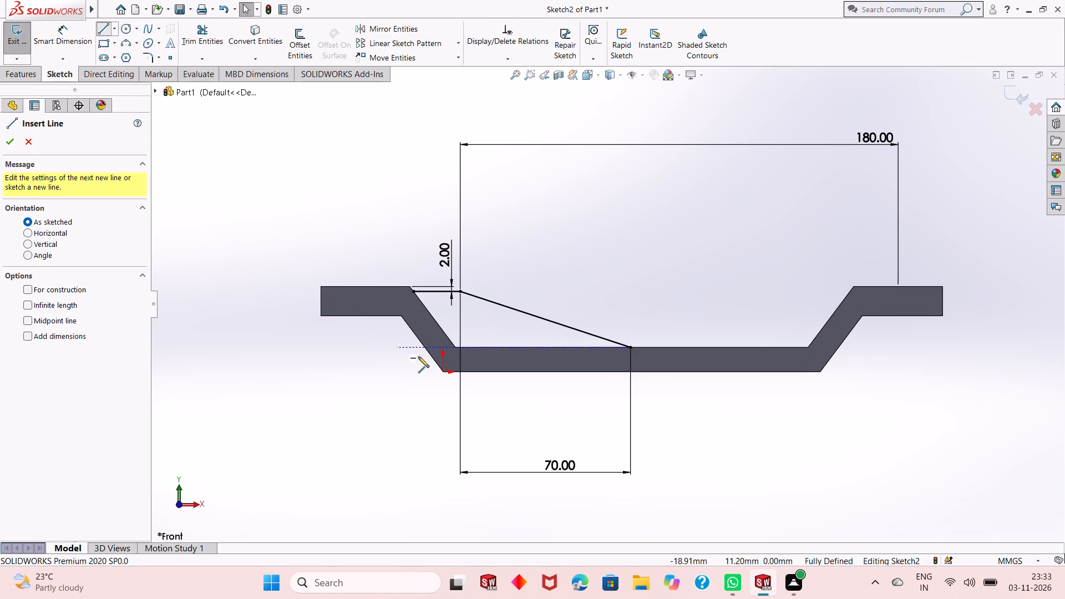
click(414, 292)
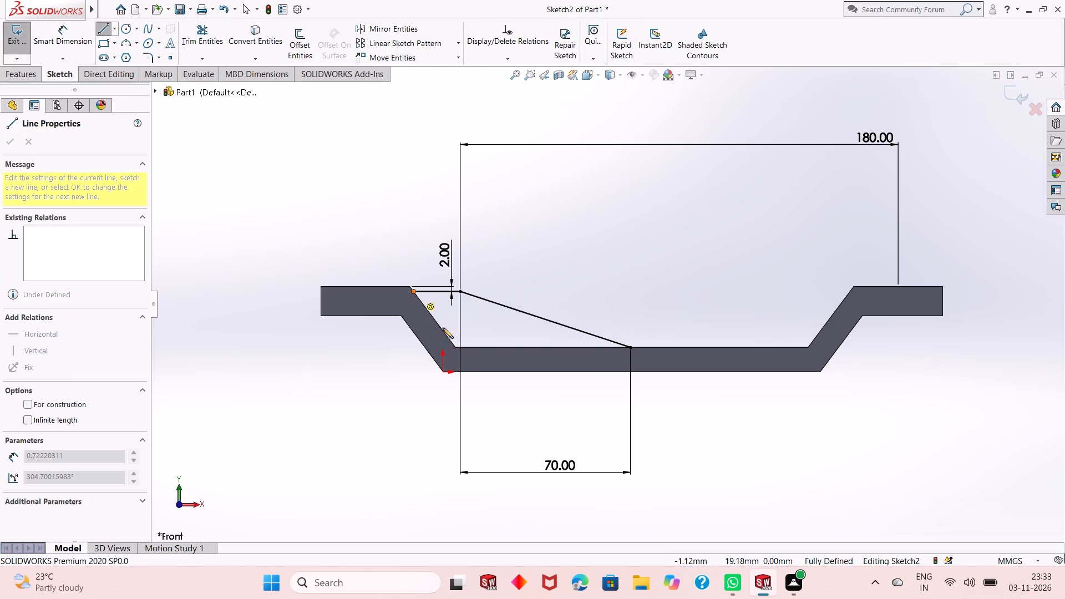
click(454, 347)
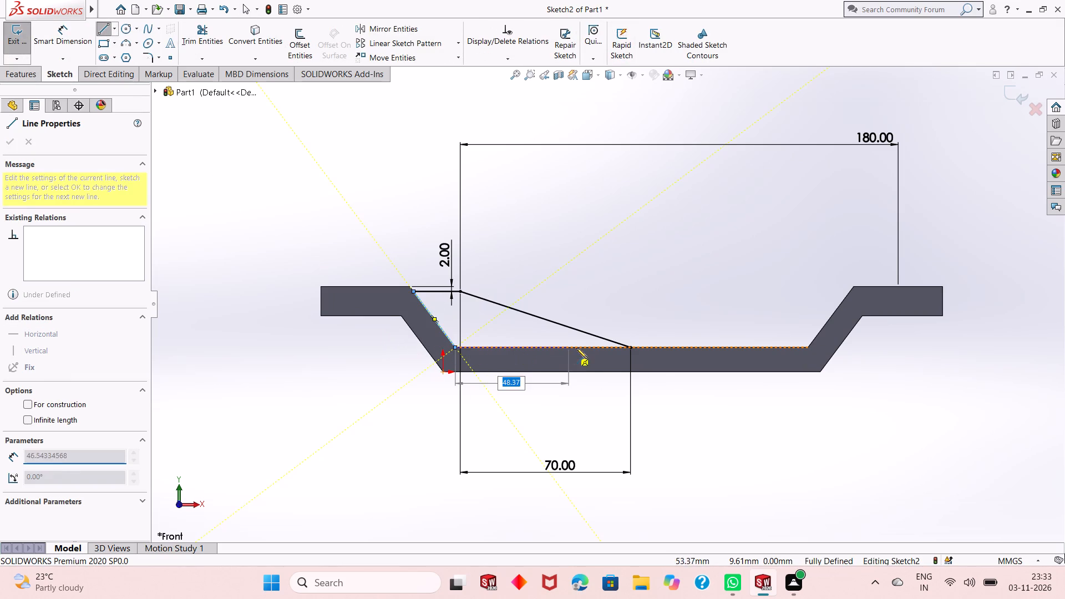
click(630, 347)
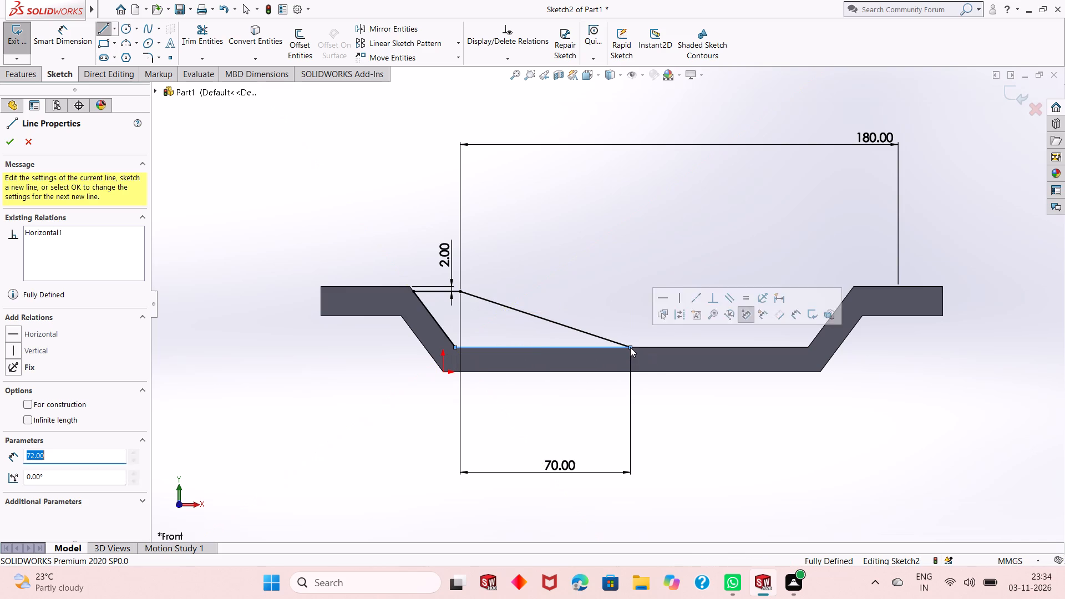
right_click(281, 189)
click(306, 200)
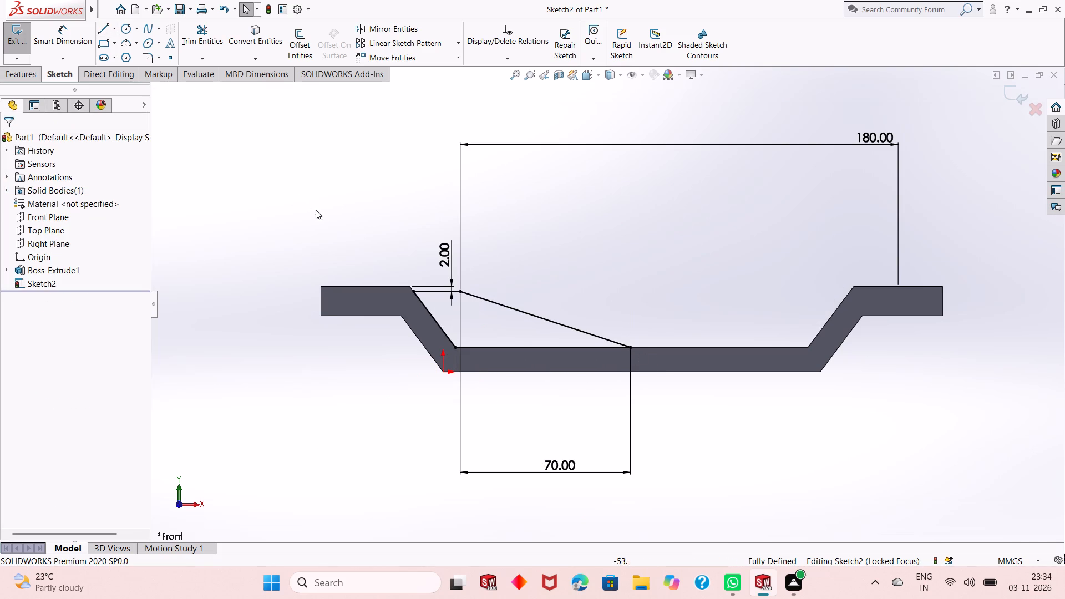
Set up a boss extrusion of the closed wedge profile with a 10 mm depth and the Mid Plane end condition.
click(26, 71)
click(14, 47)
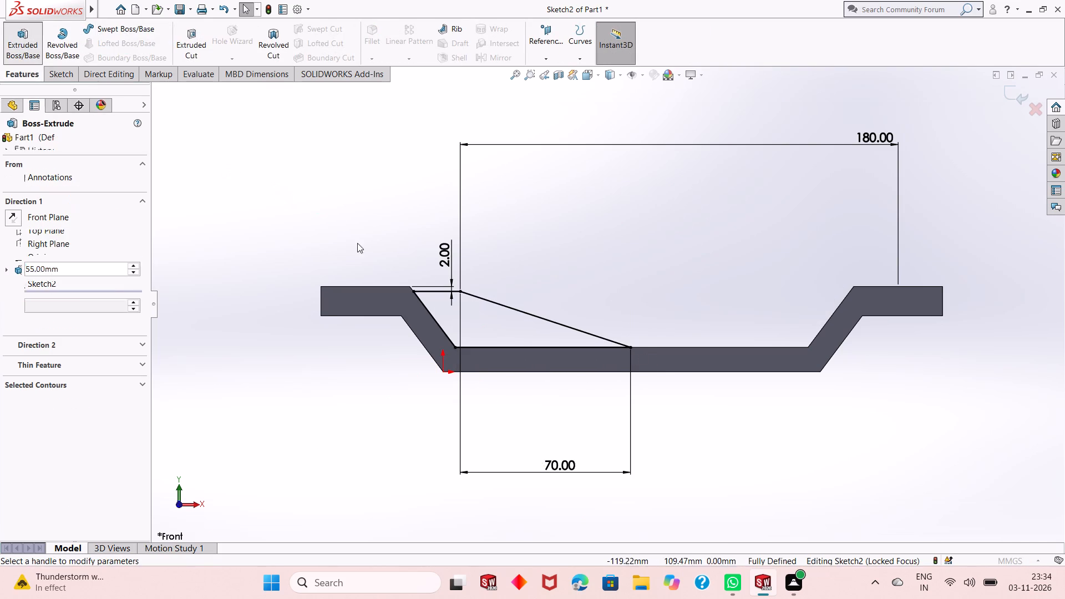
middle_drag(362, 251, 383, 324)
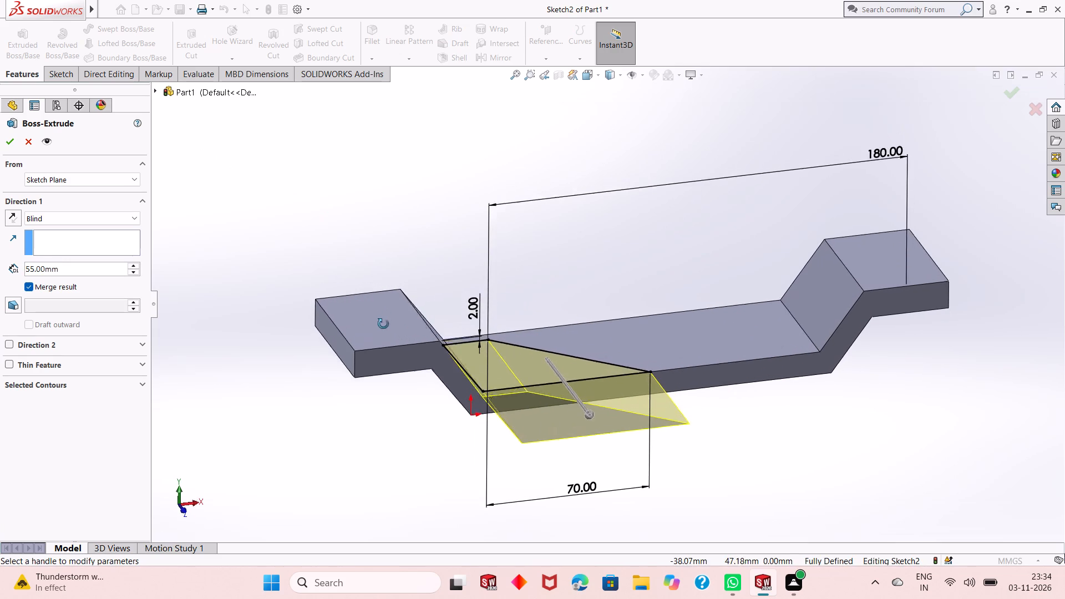
middle_drag(383, 324, 379, 380)
middle_drag(395, 364, 431, 298)
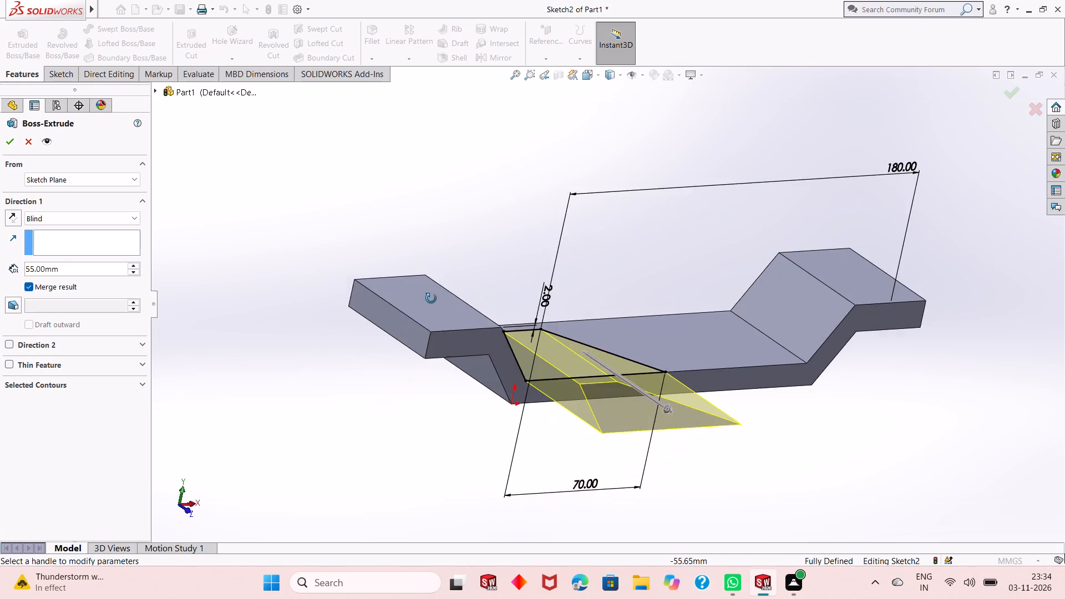
middle_drag(431, 298, 421, 351)
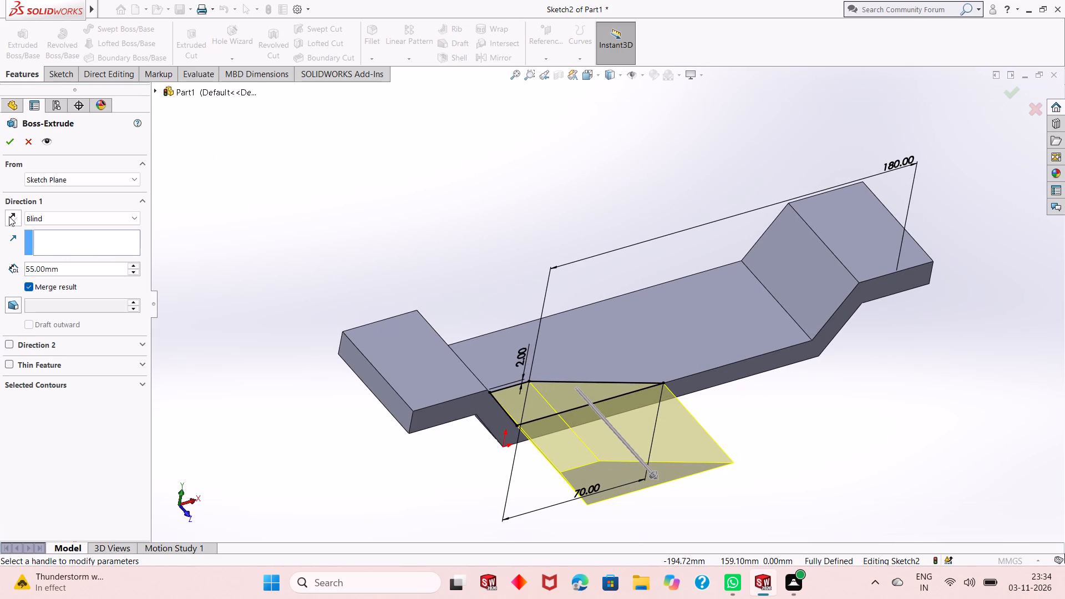
double_click(82, 266)
double_click(82, 267)
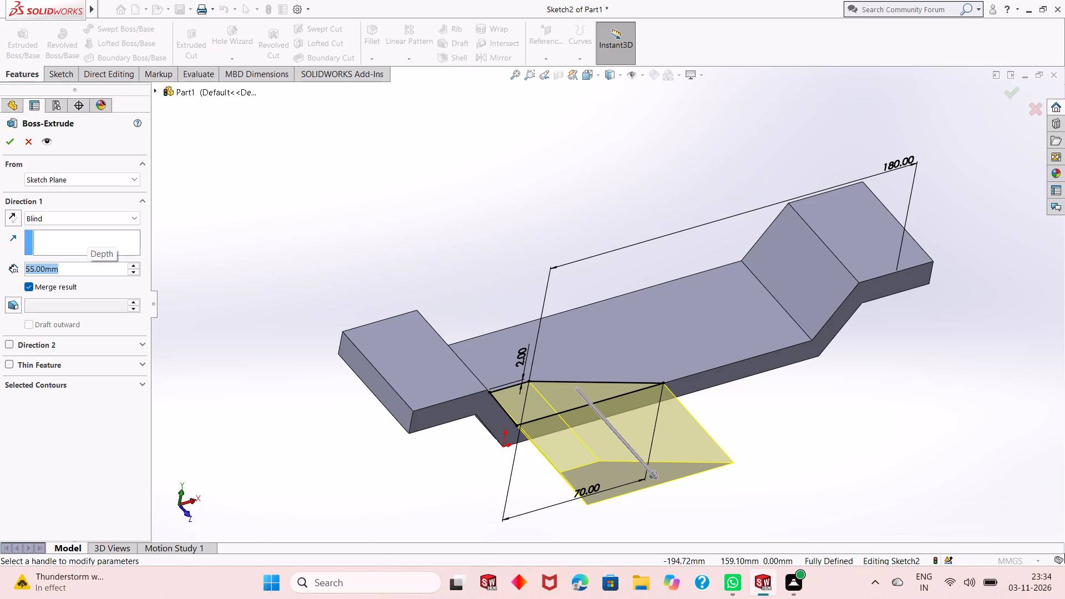
text(10)
key(Return)
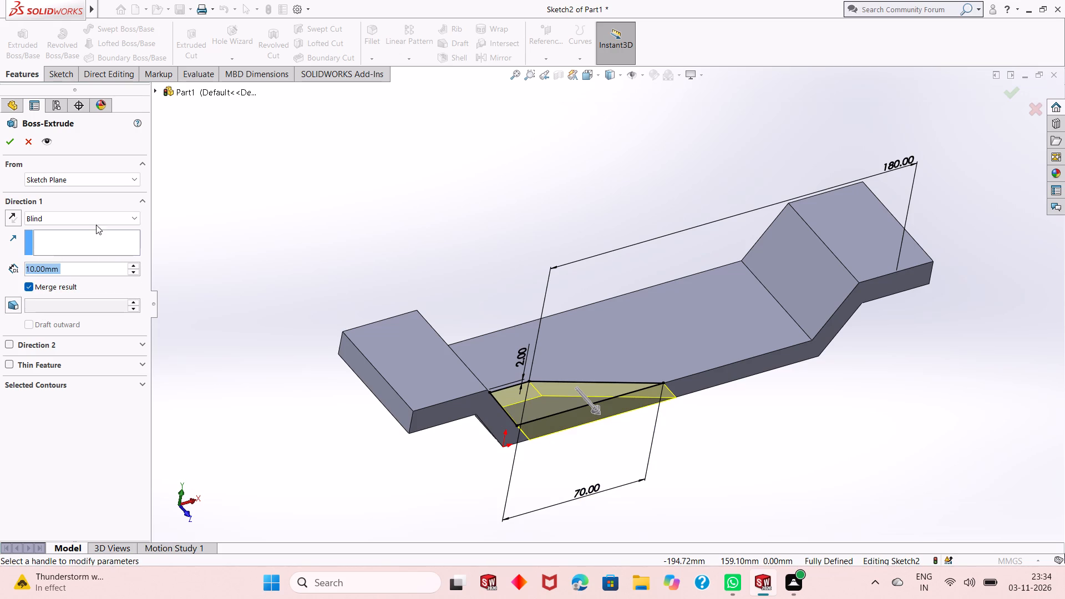
click(104, 220)
click(84, 286)
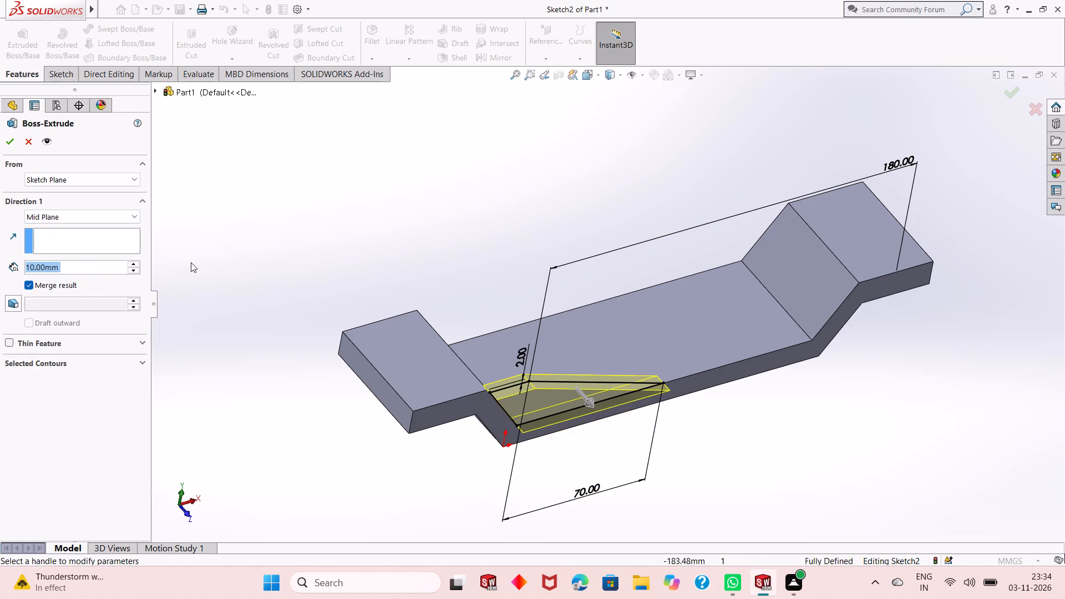
Start the extrusion at an offset of 55/2 mm from the sketch plane, reversed so it lies inside the channel.
click(117, 185)
click(77, 220)
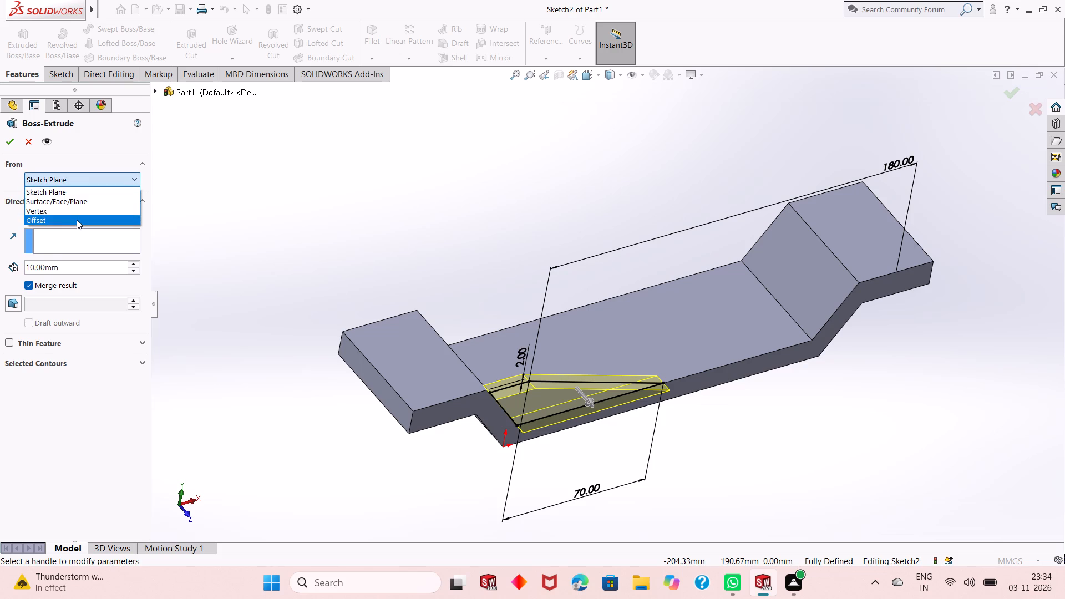
double_click(65, 197)
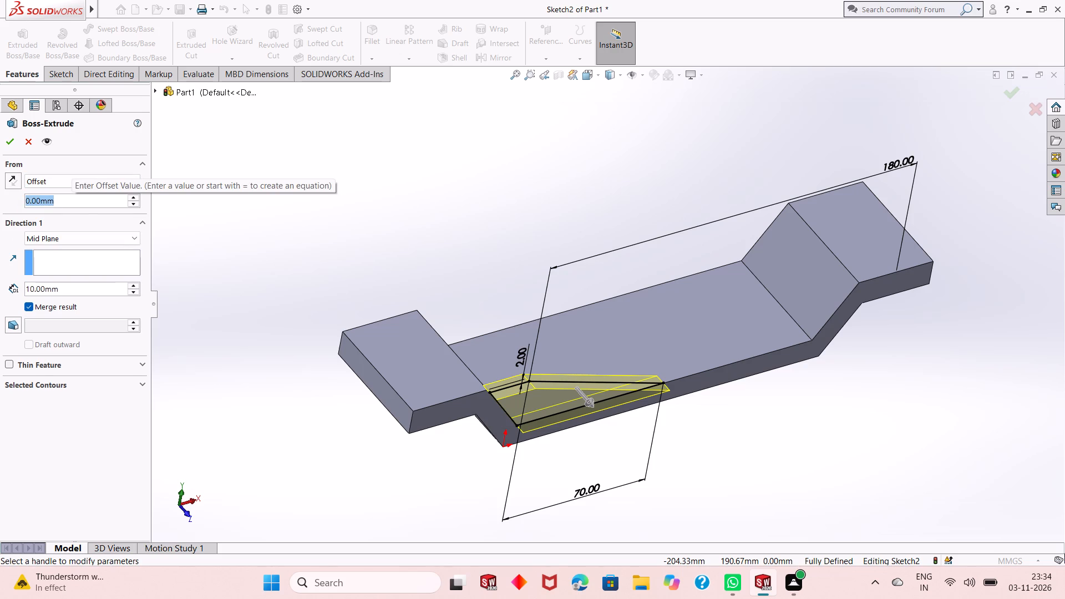
text(55/2)
key(Return)
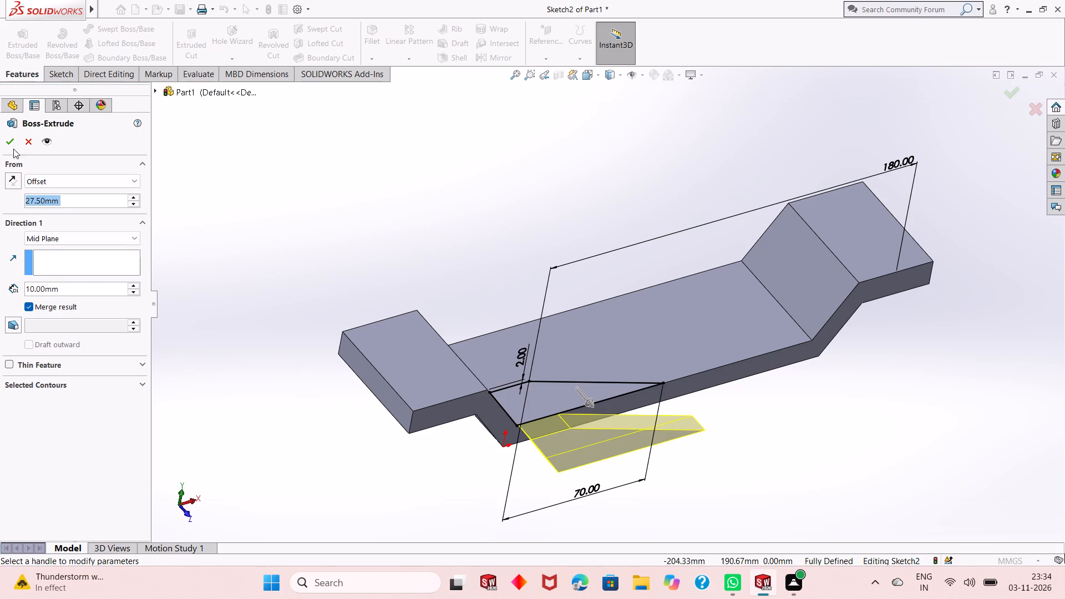
click(14, 183)
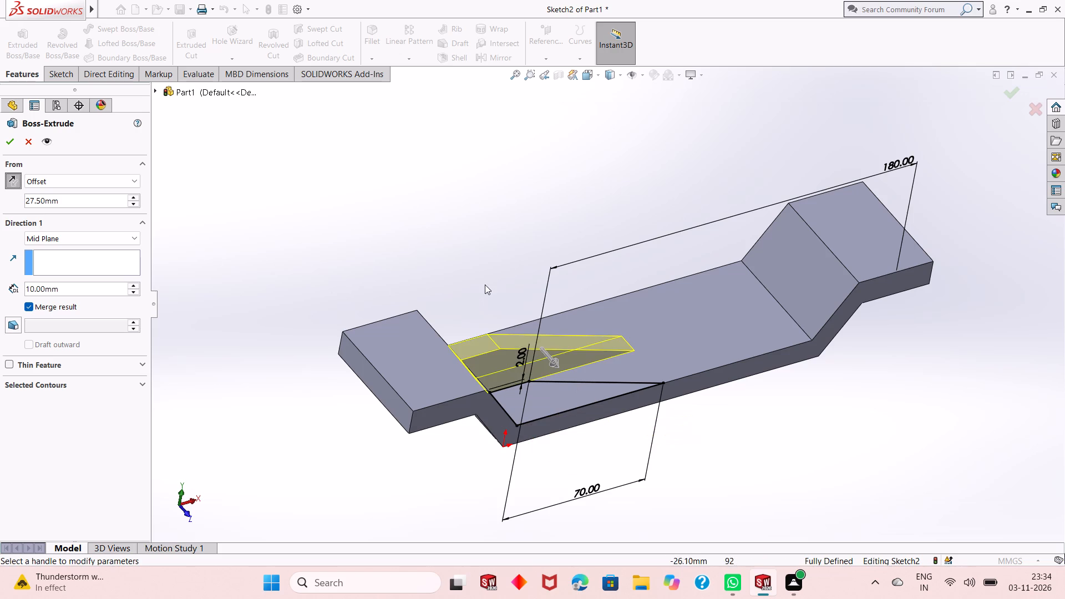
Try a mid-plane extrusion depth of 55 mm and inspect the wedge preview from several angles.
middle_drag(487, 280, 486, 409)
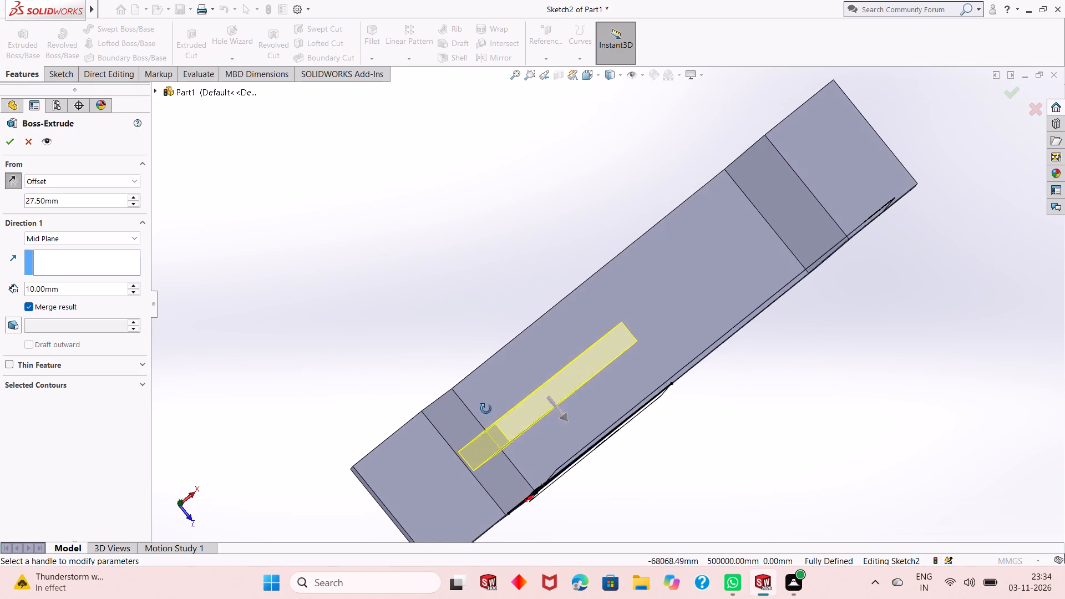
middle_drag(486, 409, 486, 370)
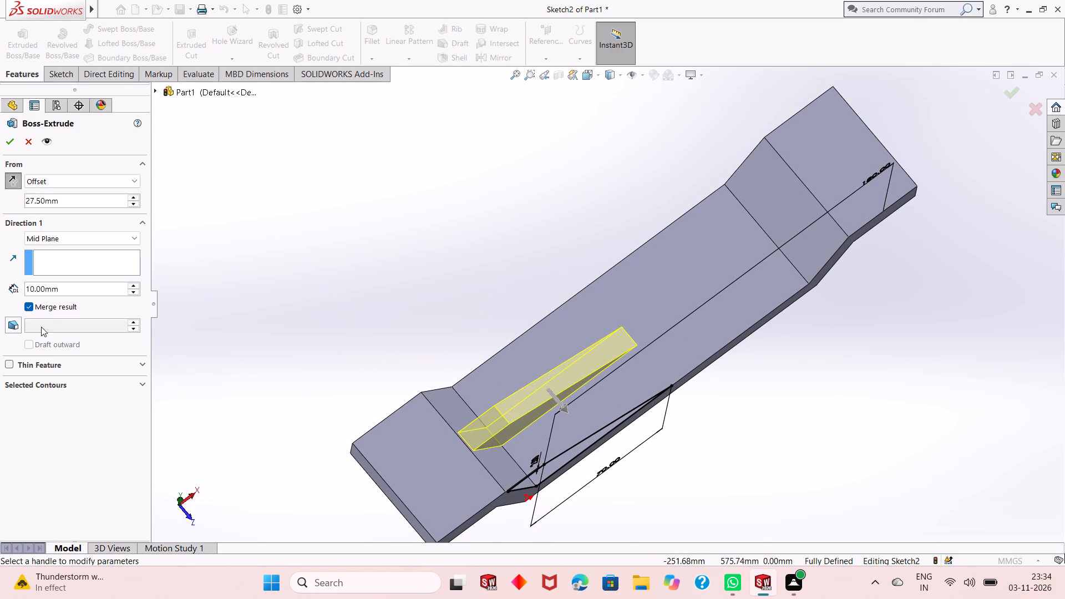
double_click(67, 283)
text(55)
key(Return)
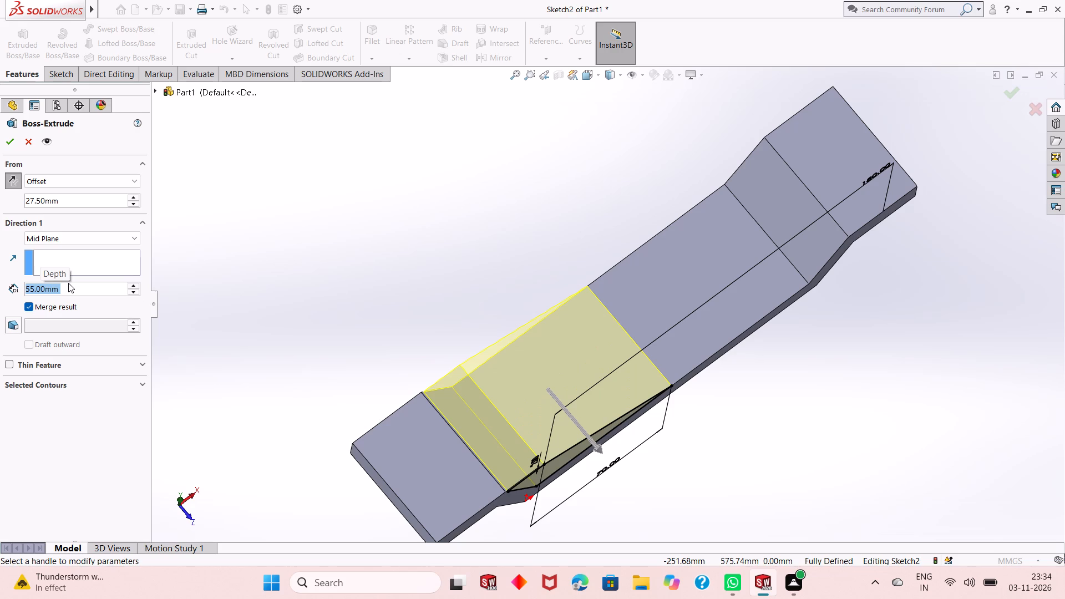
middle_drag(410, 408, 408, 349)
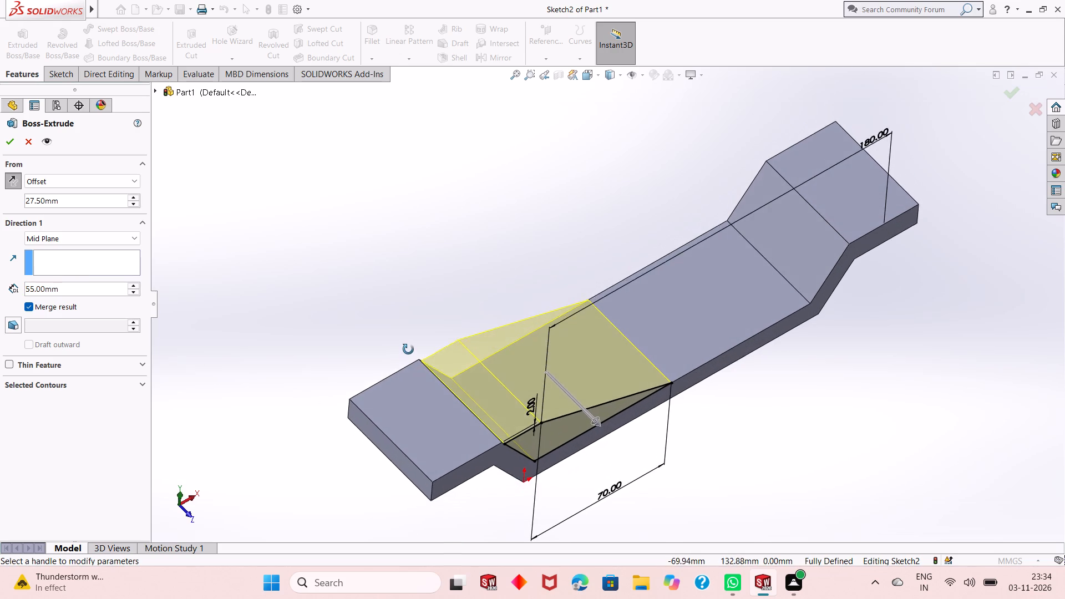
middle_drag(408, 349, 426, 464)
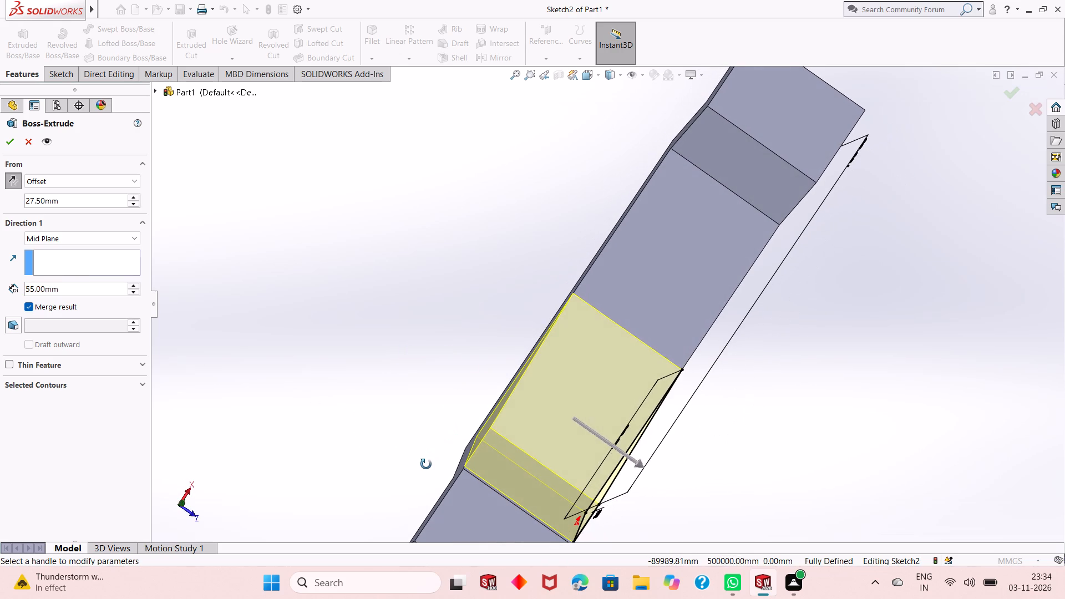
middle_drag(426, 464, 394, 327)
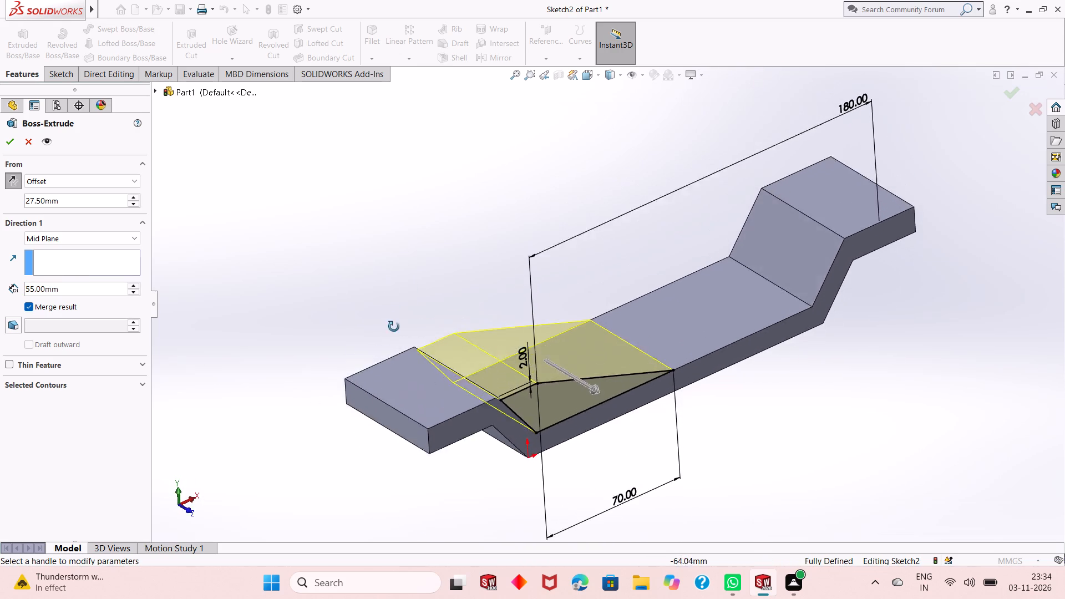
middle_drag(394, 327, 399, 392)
Set the wedge's extrusion depth to 10 mm and finish the boss extrusion.
double_click(75, 287)
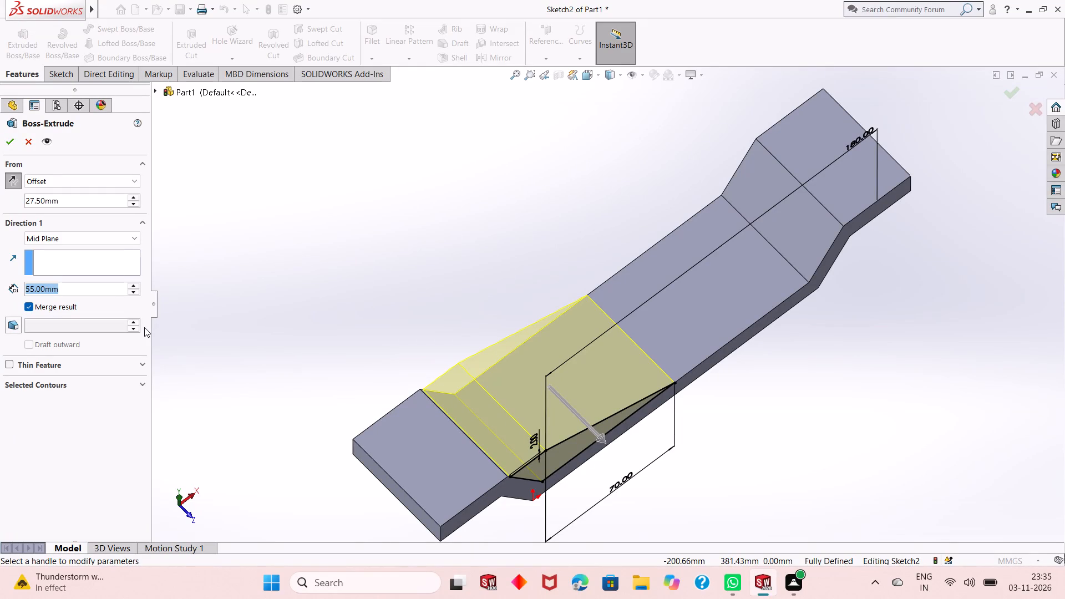
text(10)
key(Return)
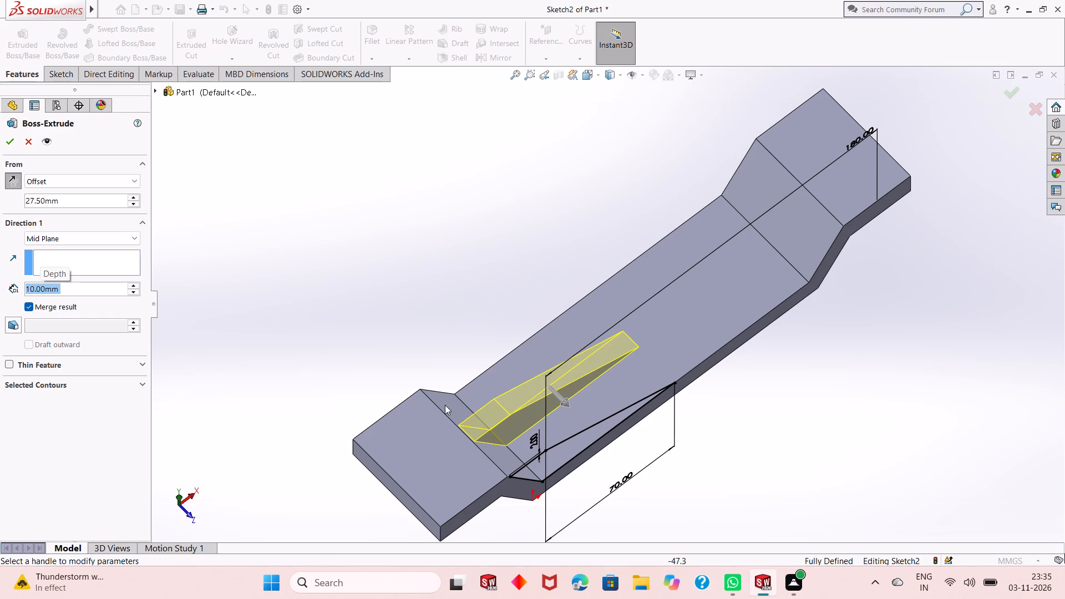
scroll(445, 405, up, 3)
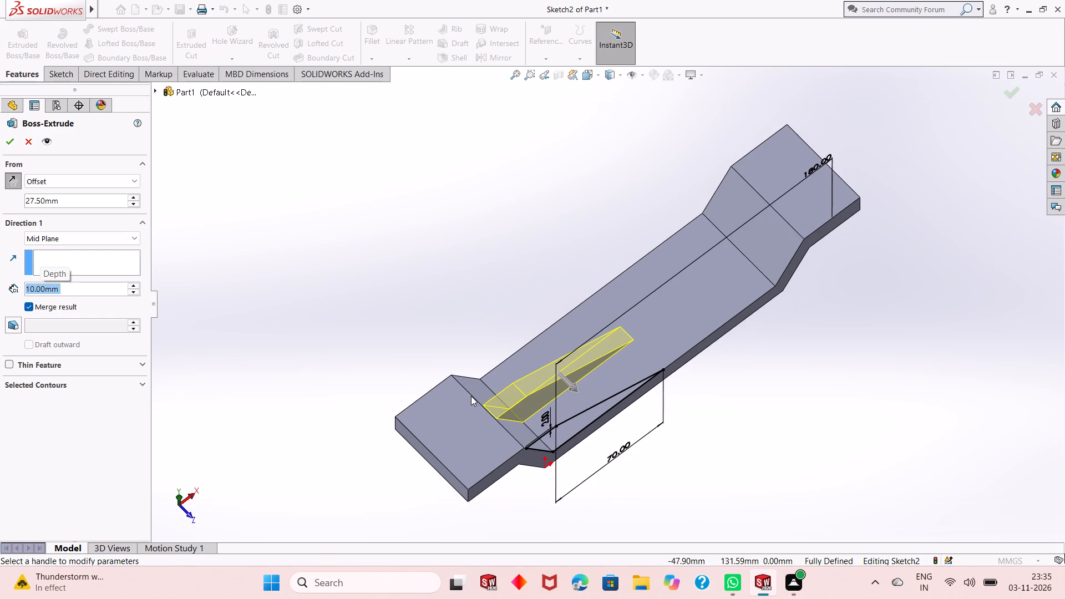
scroll(641, 369, down, 2)
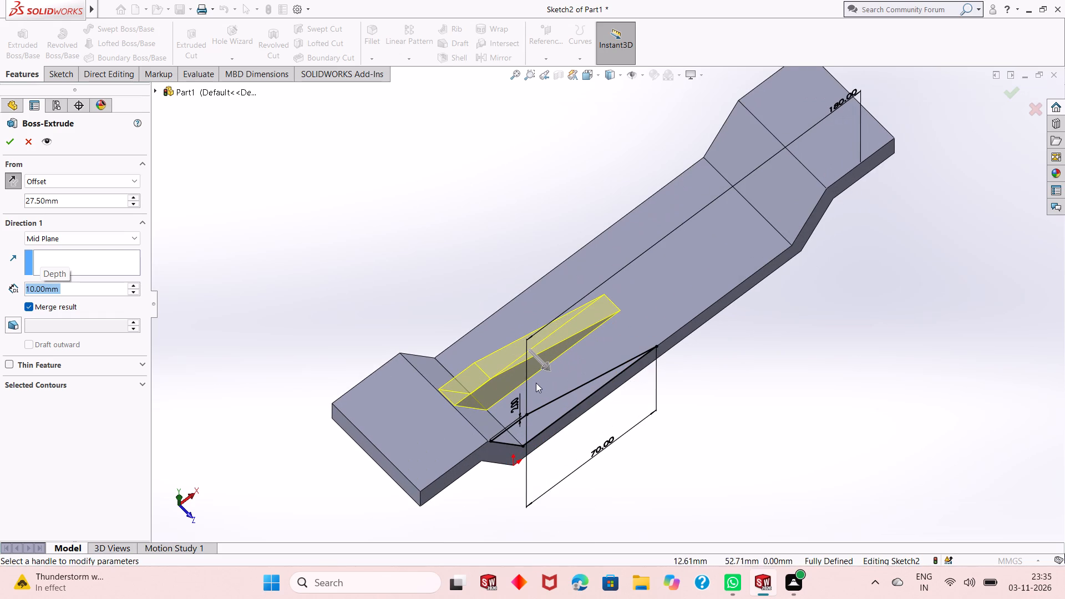
scroll(534, 383, down, 2)
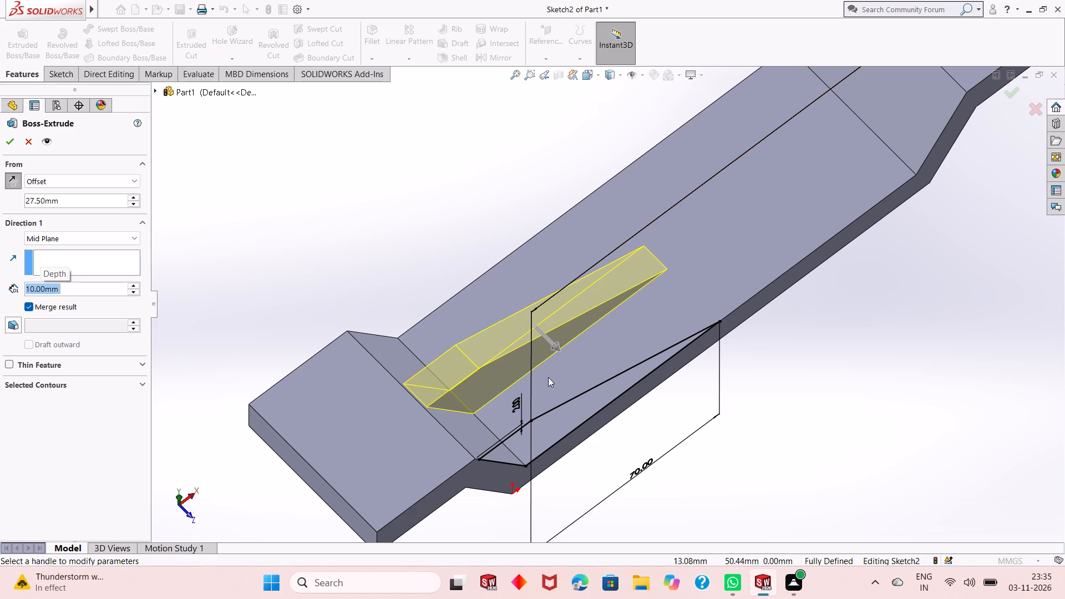
click(10, 145)
click(454, 267)
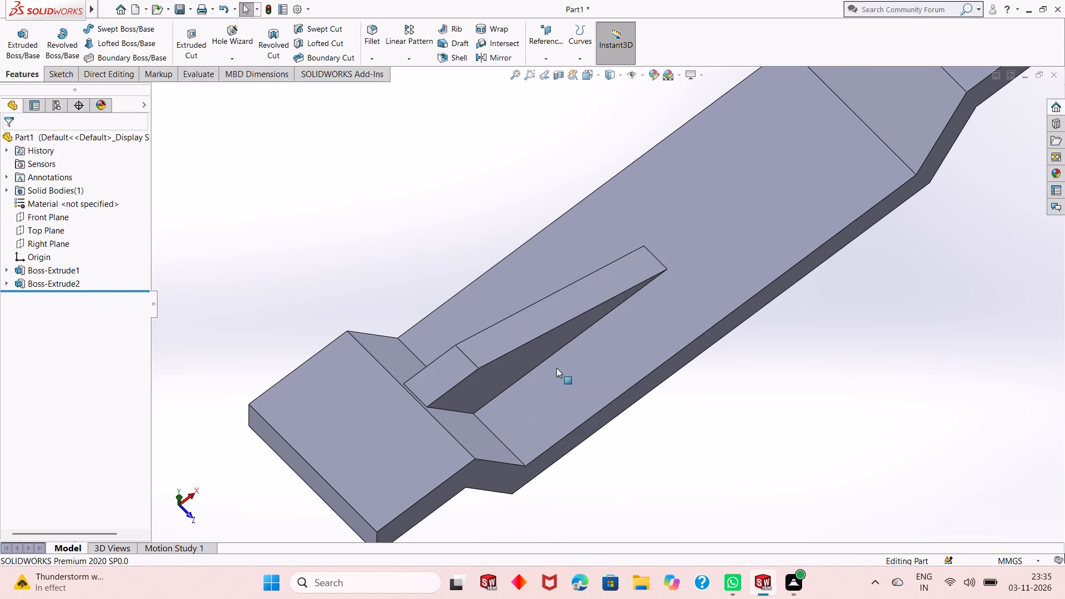
Open a new sketch on the Front Plane, viewed face-on.
middle_drag(556, 368, 460, 333)
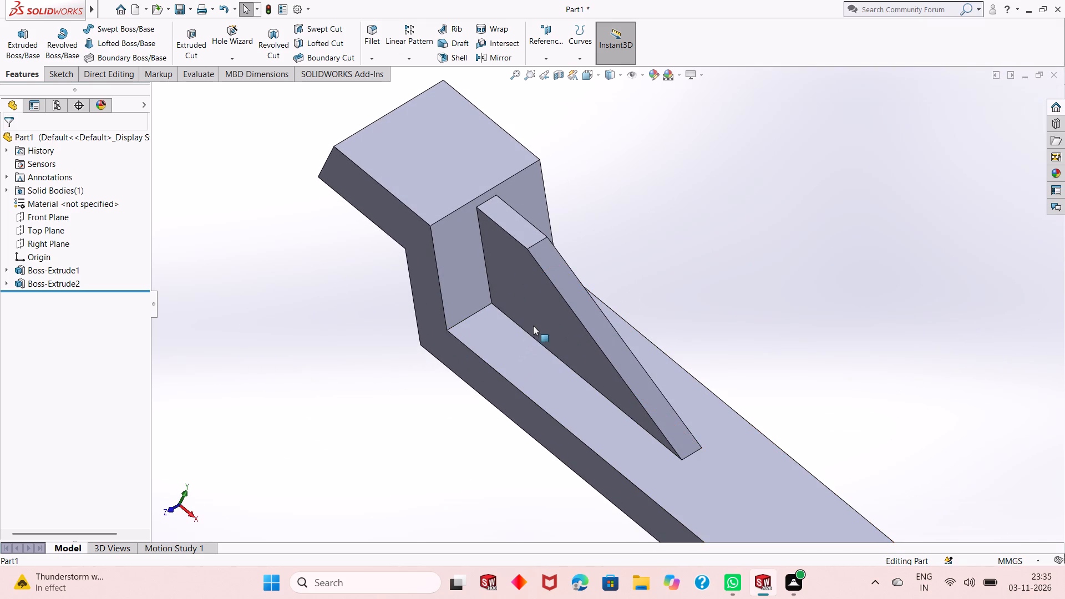
middle_drag(533, 326, 516, 339)
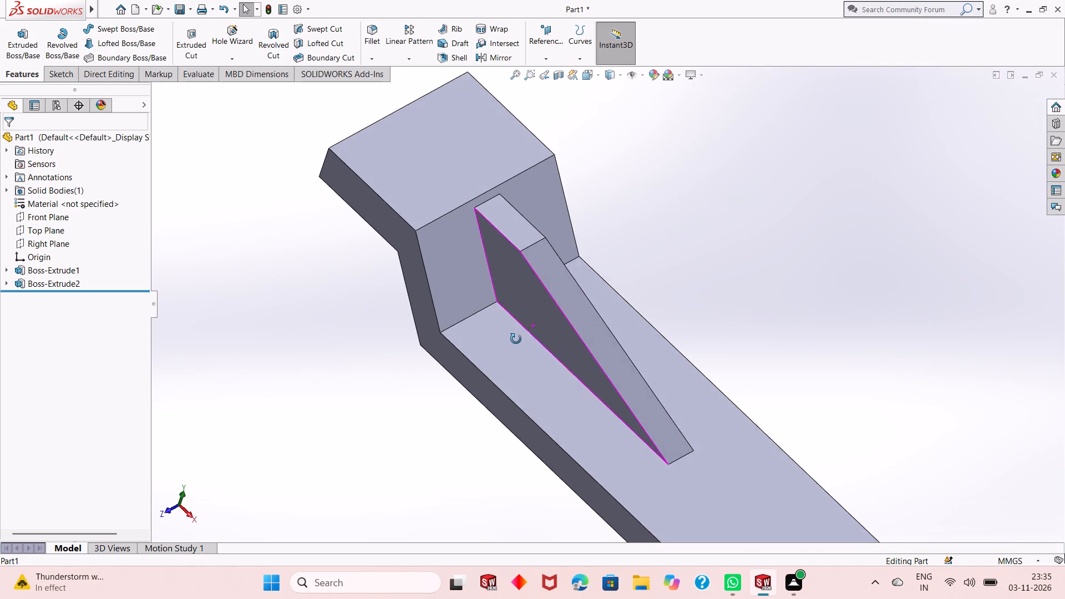
middle_drag(516, 339, 497, 280)
scroll(498, 299, up, 4)
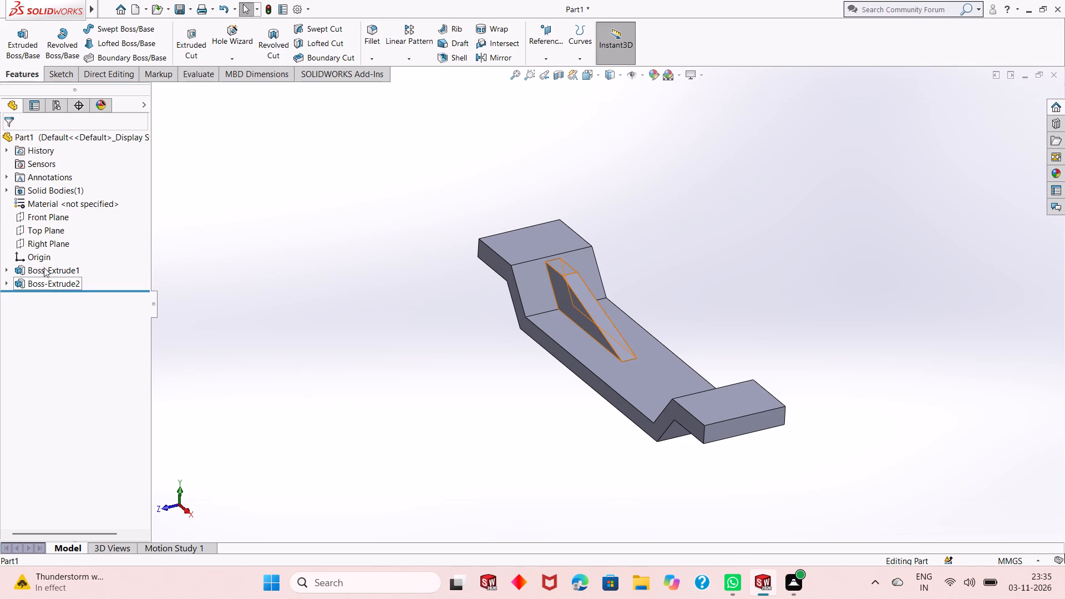
click(53, 219)
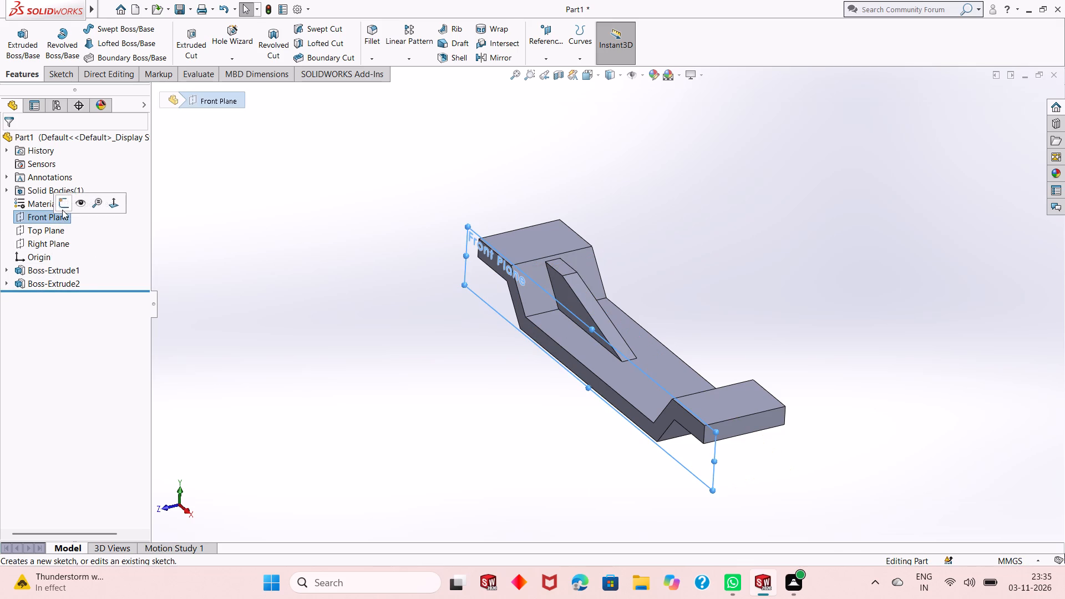
click(66, 204)
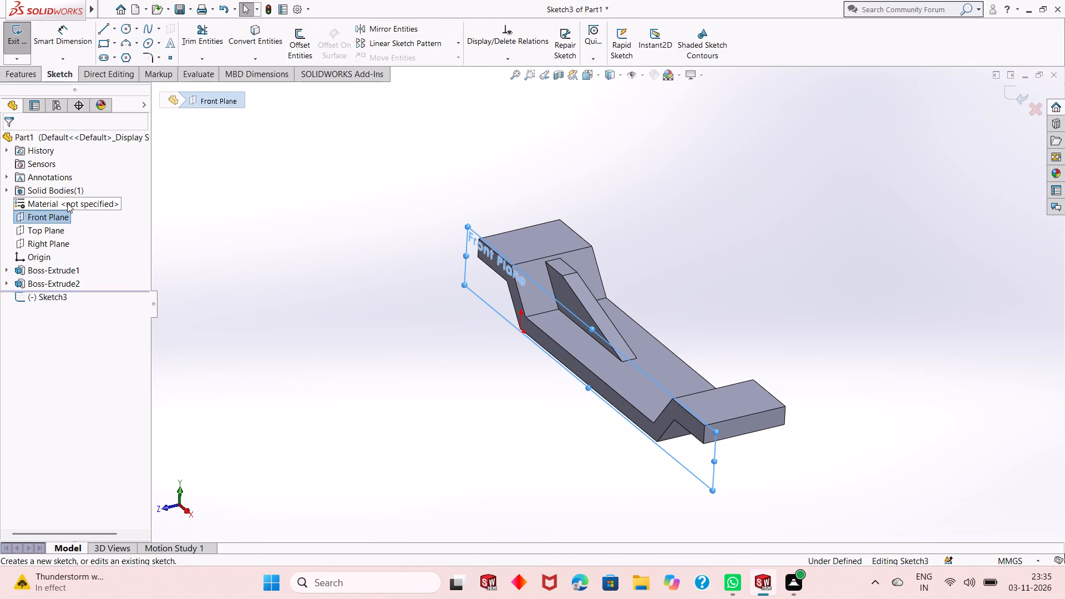
key(ctrl+8)
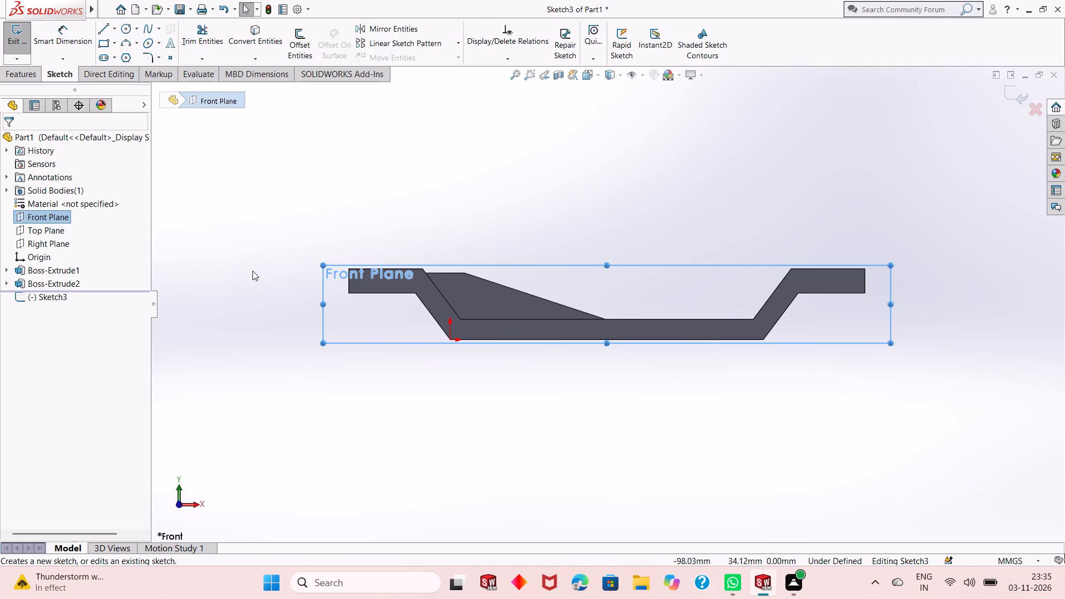
Sketch a slanted line from the upper part of the channel's right inner slope down to the floor's top edge.
scroll(447, 338, up, 1)
scroll(774, 265, down, 3)
click(769, 238)
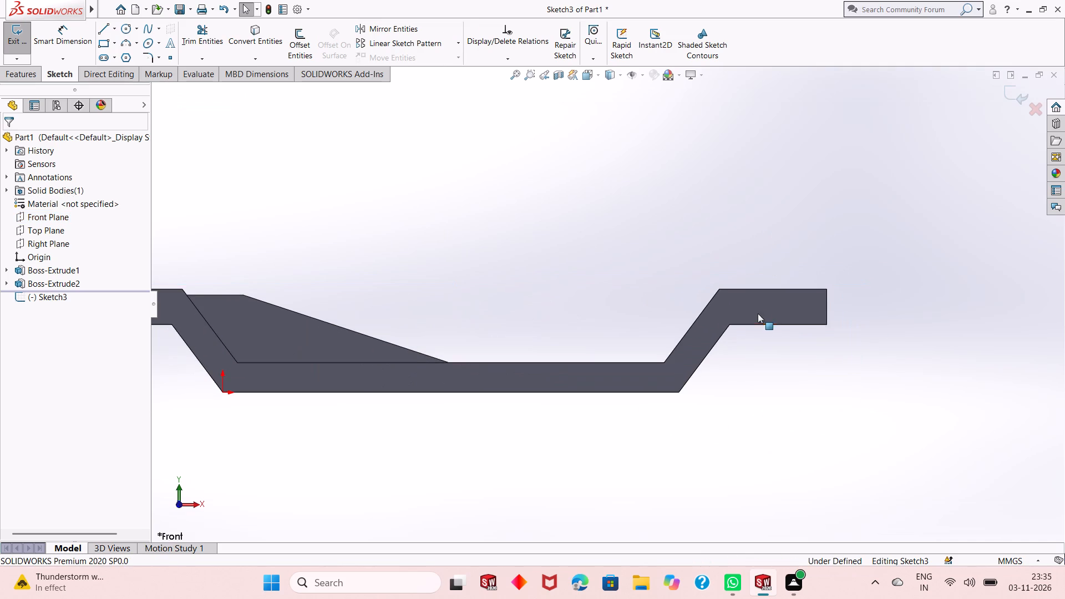
scroll(757, 314, down, 1)
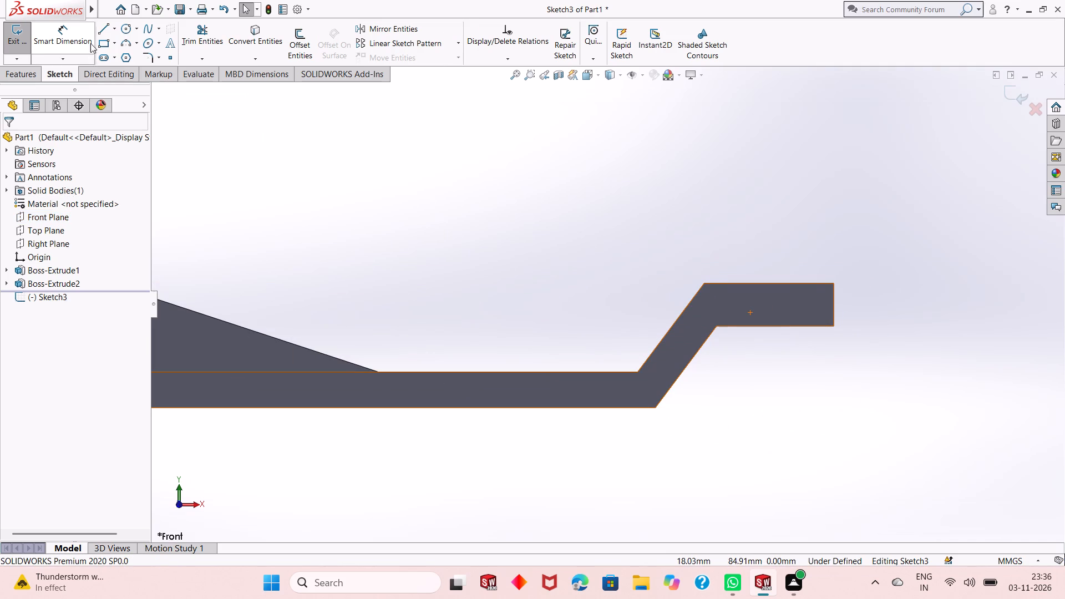
click(106, 31)
click(694, 296)
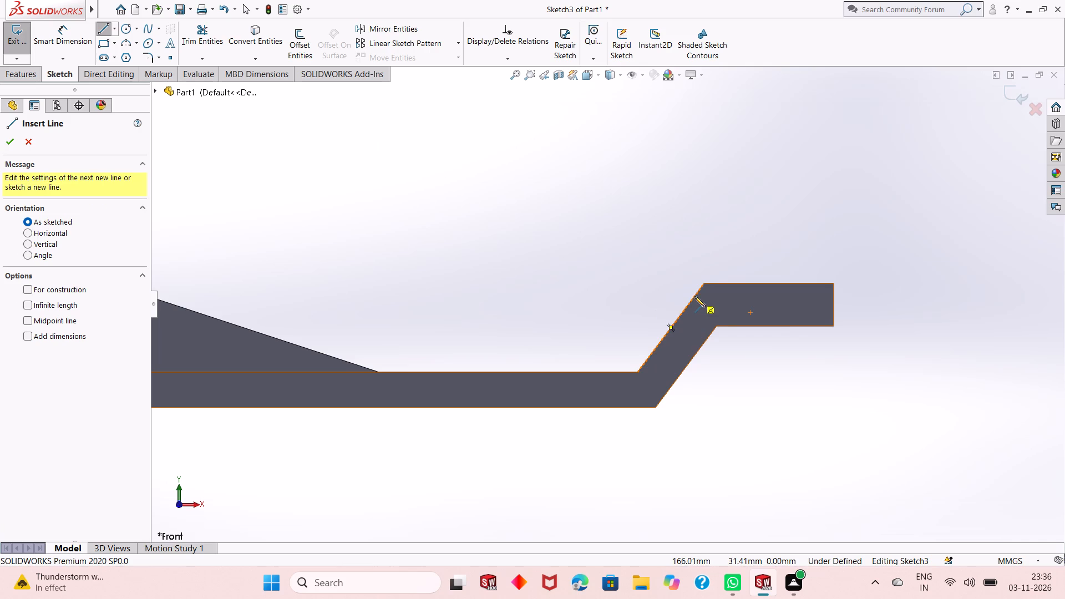
click(510, 372)
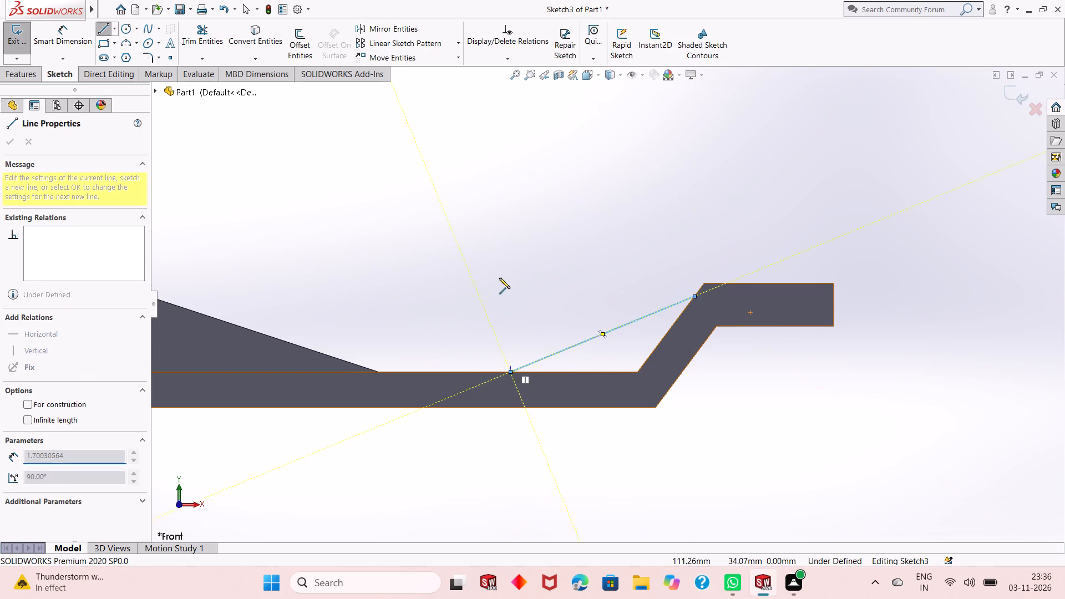
right_click(499, 276)
click(514, 284)
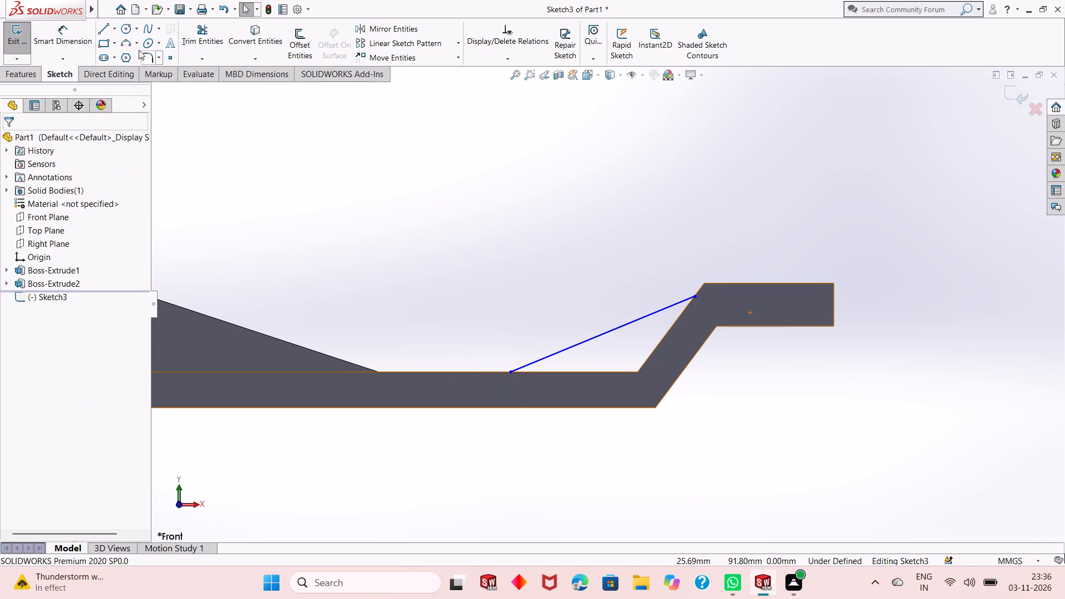
Dimension the slanted line's upper endpoint 2 mm below the right flange's top edge.
click(65, 37)
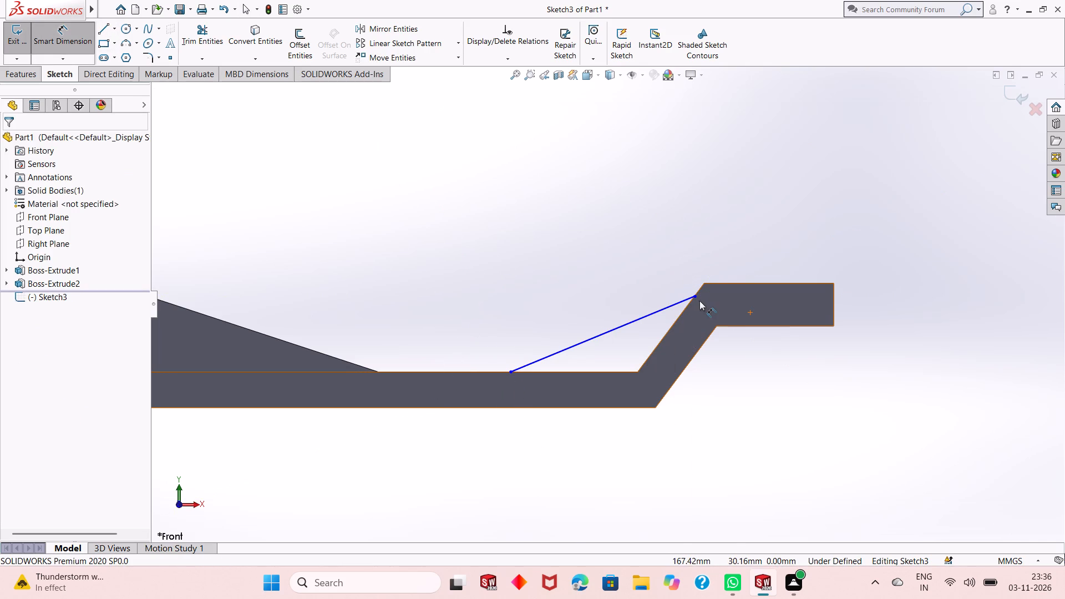
click(697, 298)
click(725, 282)
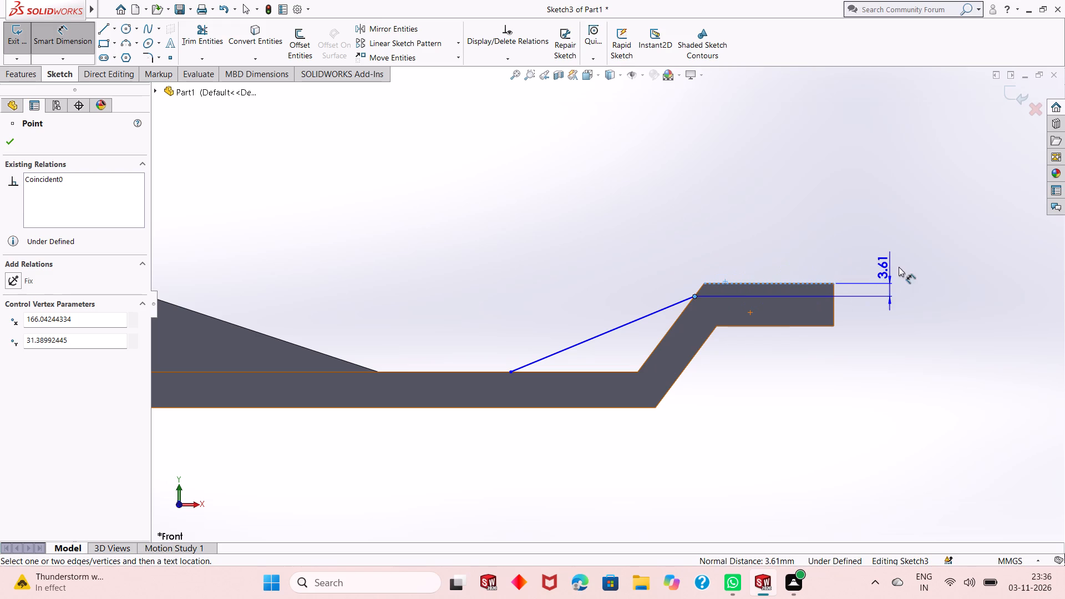
click(899, 267)
key(2)
key(Return)
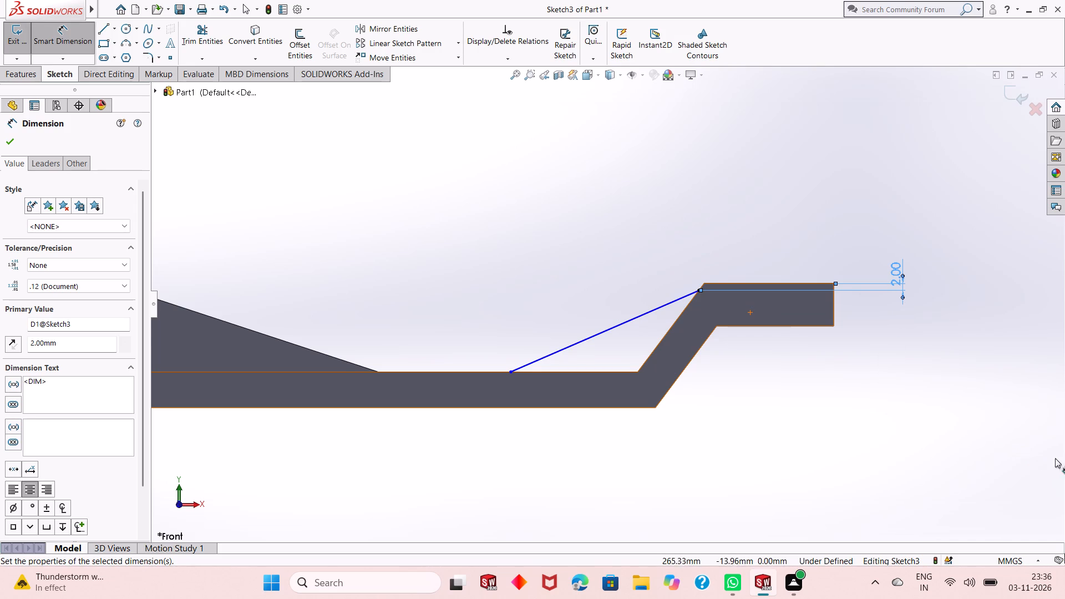
Dimension the slanted line's lower endpoint 74 mm horizontally from the midpoint of the right flange's bottom edge.
click(509, 373)
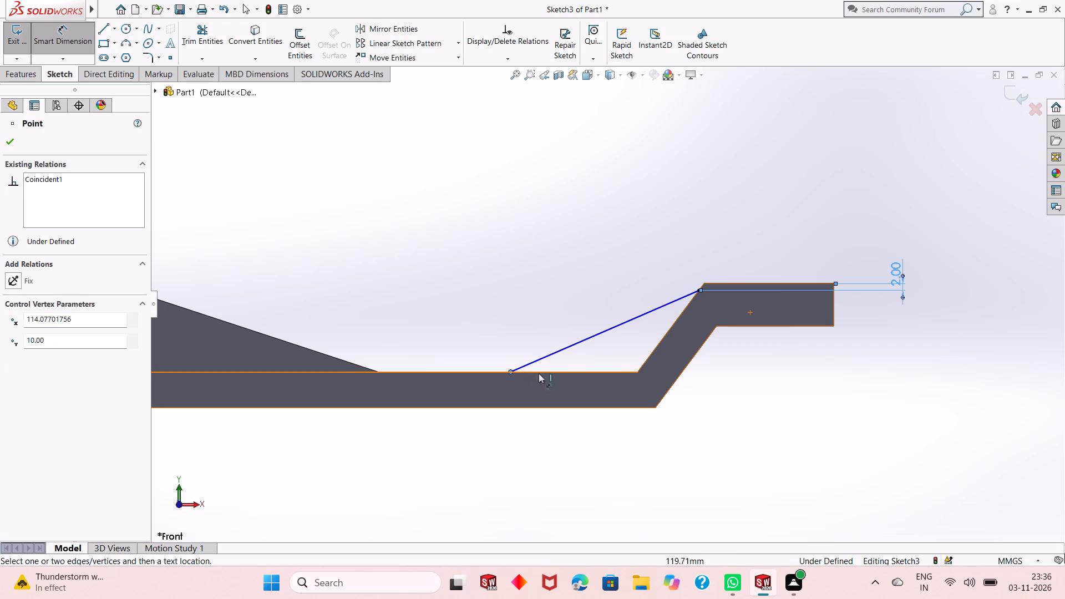
click(775, 326)
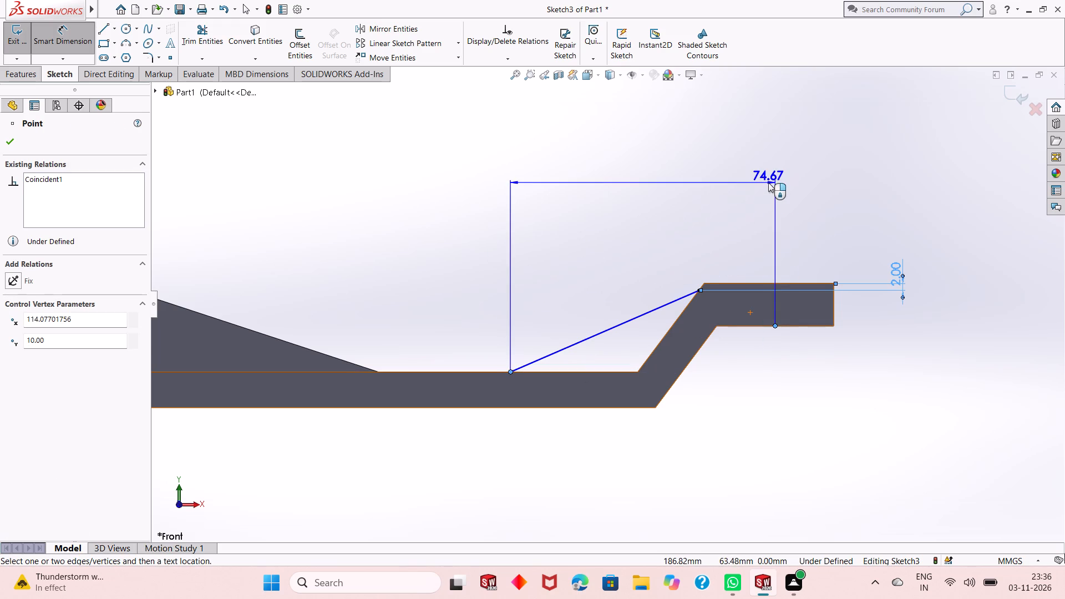
click(768, 179)
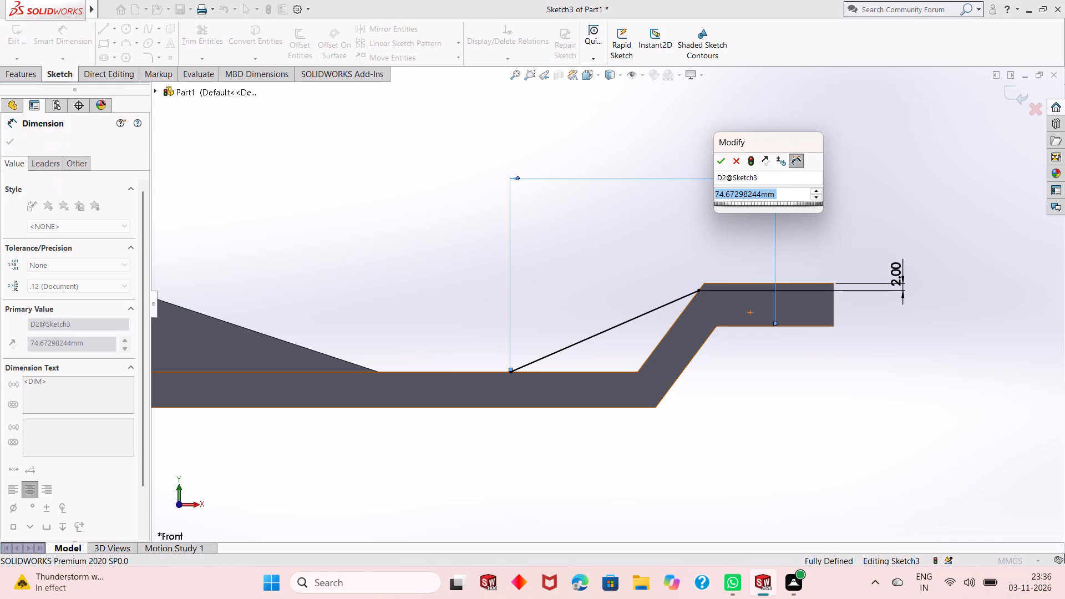
text(74)
key(Return)
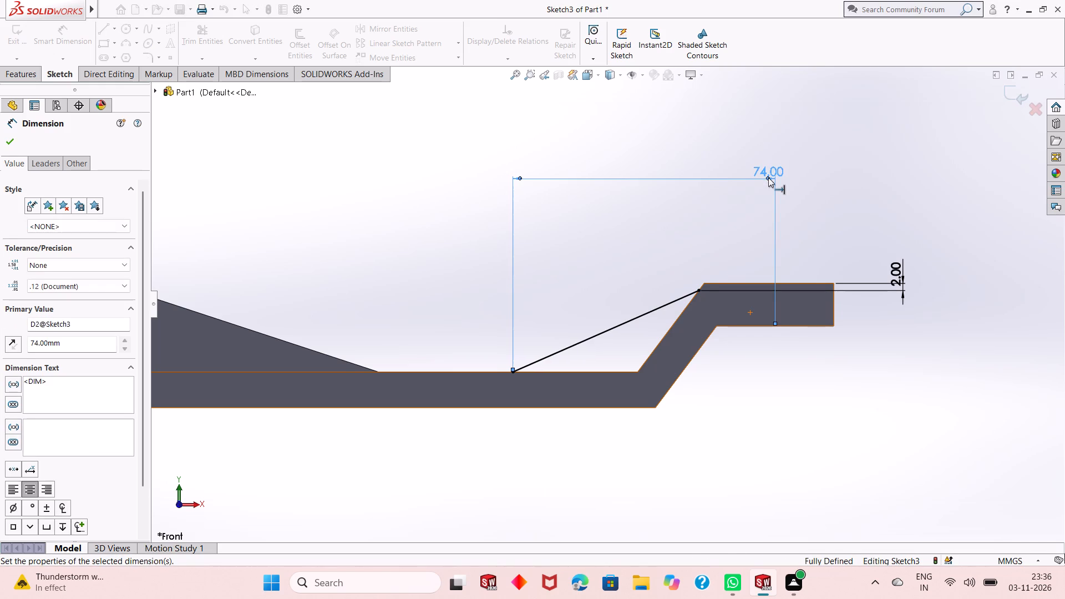
right_click(841, 180)
click(851, 214)
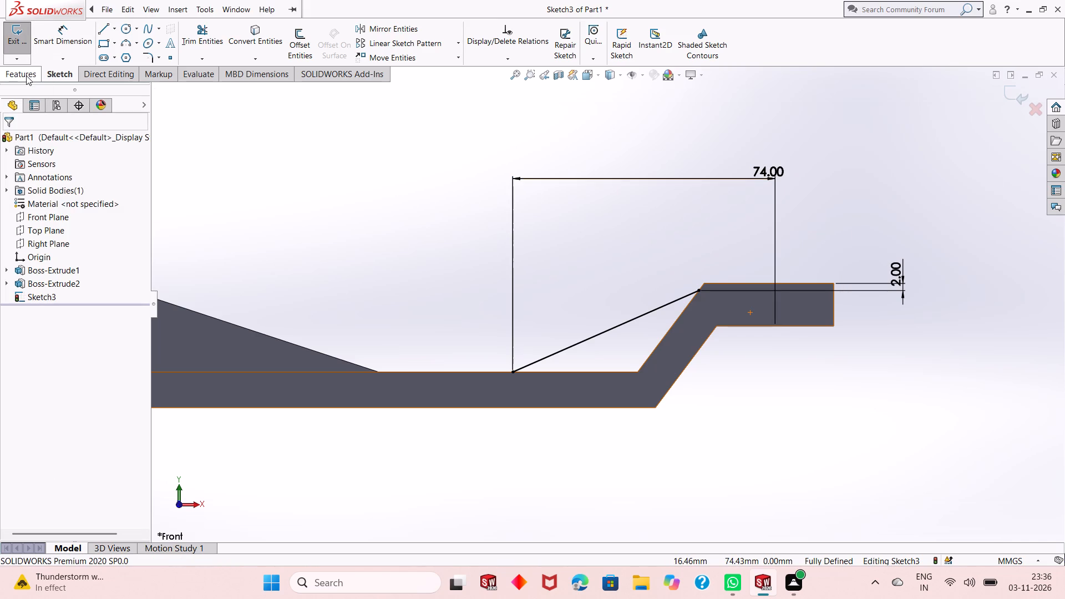
Close the triangular wedge profile with lines along the right inner slope and the channel floor's top edge.
click(100, 29)
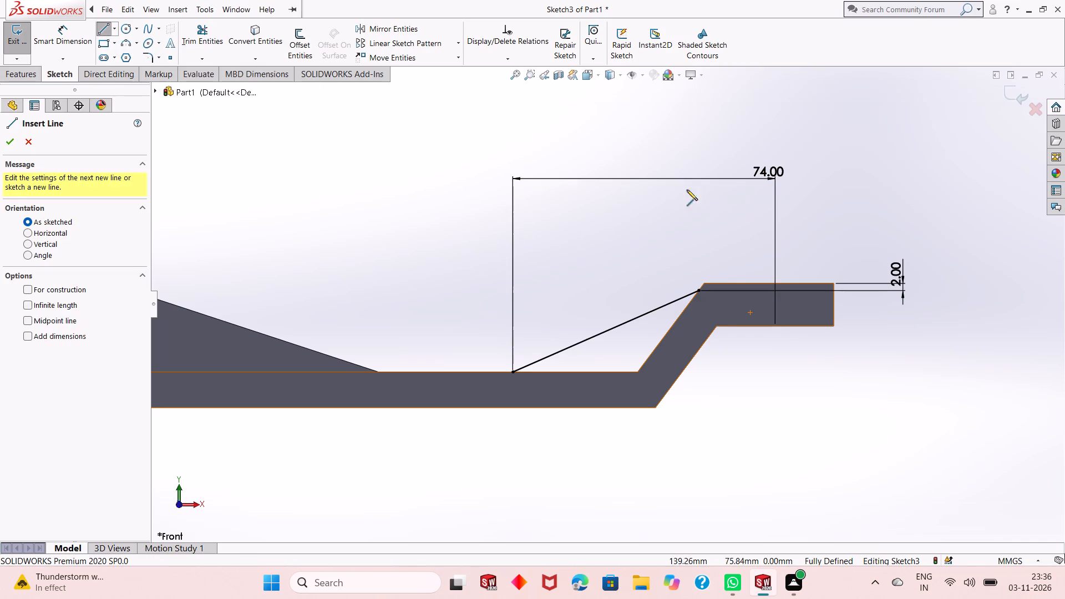
click(699, 293)
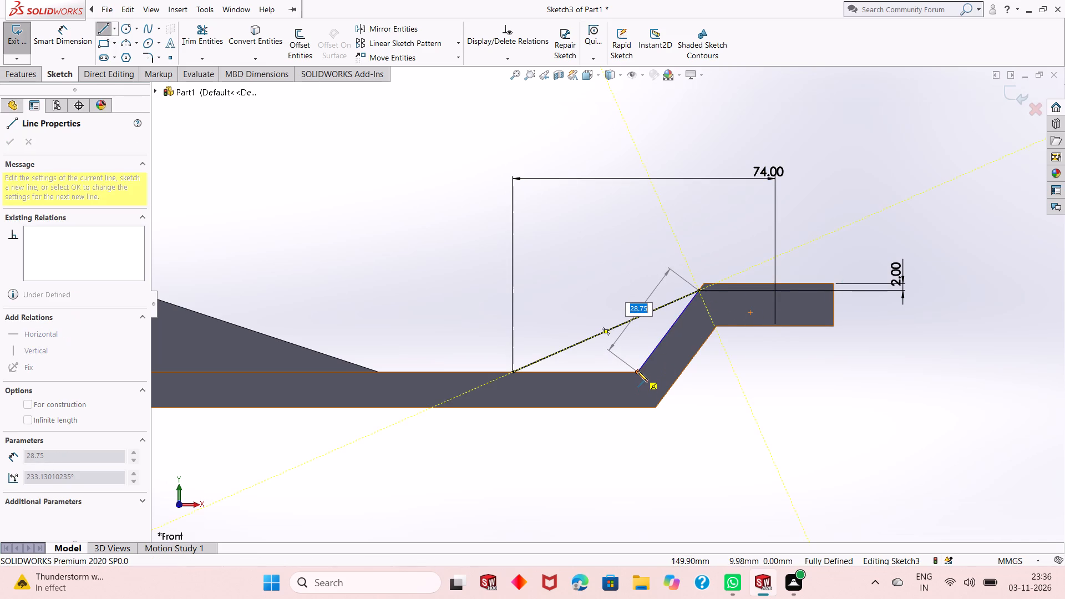
click(637, 371)
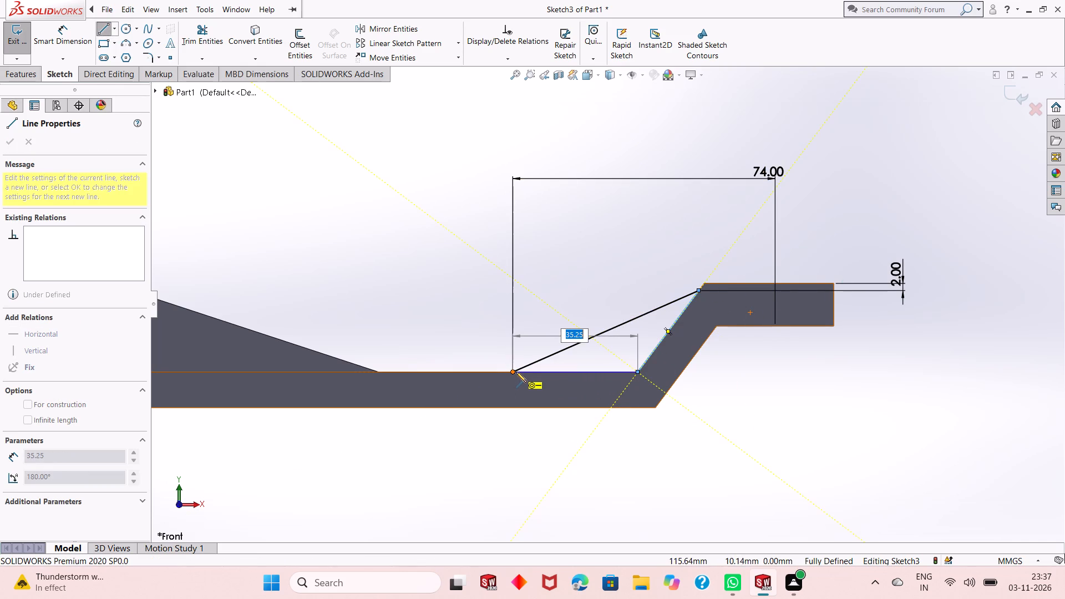
click(514, 372)
right_click(451, 225)
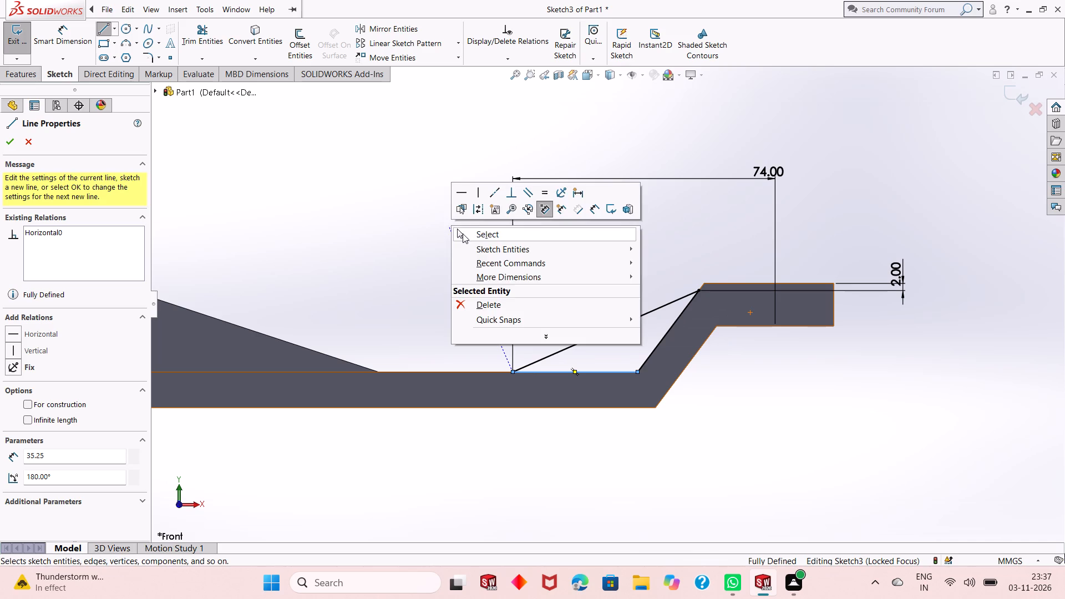
click(462, 233)
Extrude the triangle as a 10 mm mid-plane boss, starting at a reversed 27.5 mm (55/2) offset into the channel's width.
middle_drag(601, 363, 622, 428)
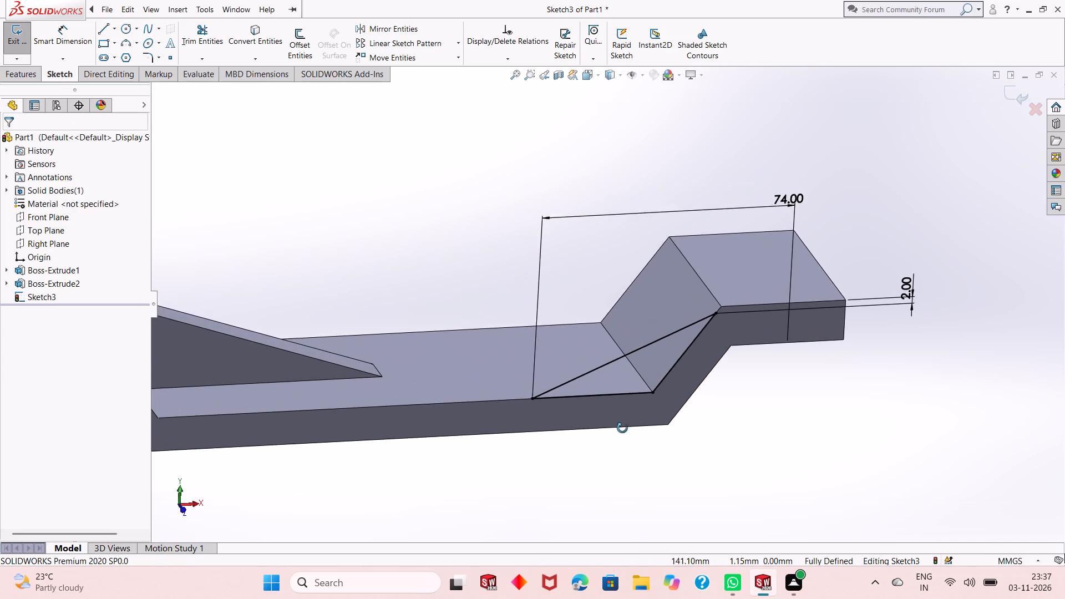
middle_drag(622, 428, 625, 438)
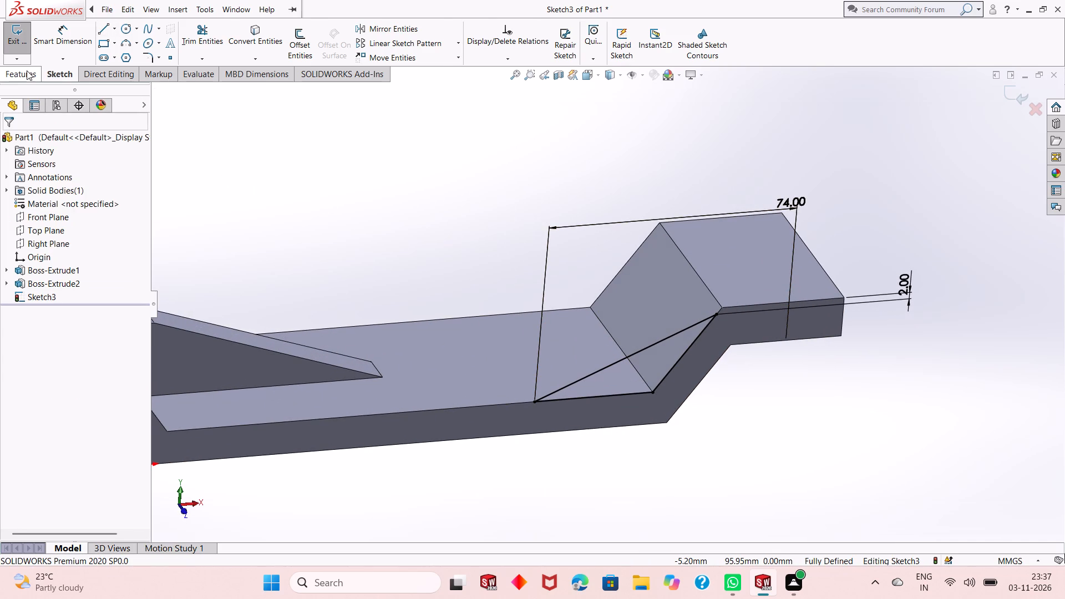
click(27, 70)
click(20, 48)
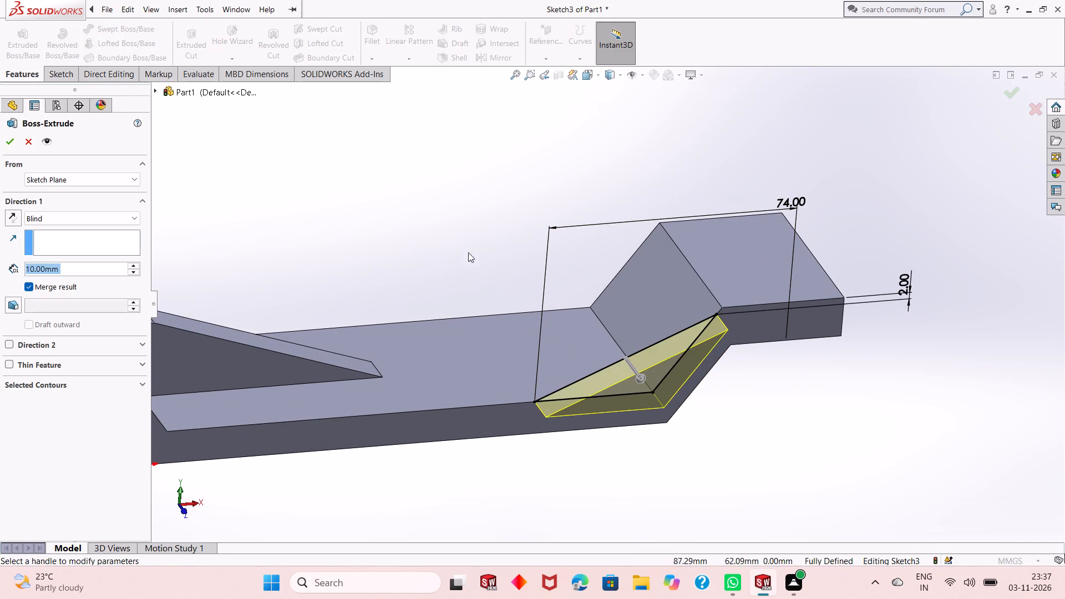
middle_drag(513, 297, 513, 353)
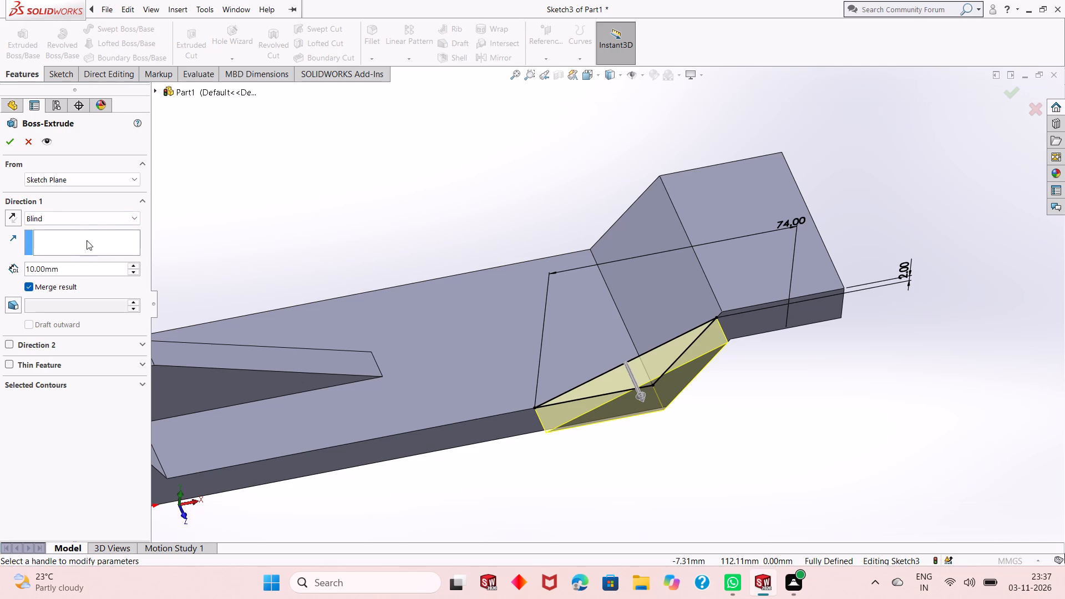
click(97, 222)
click(110, 288)
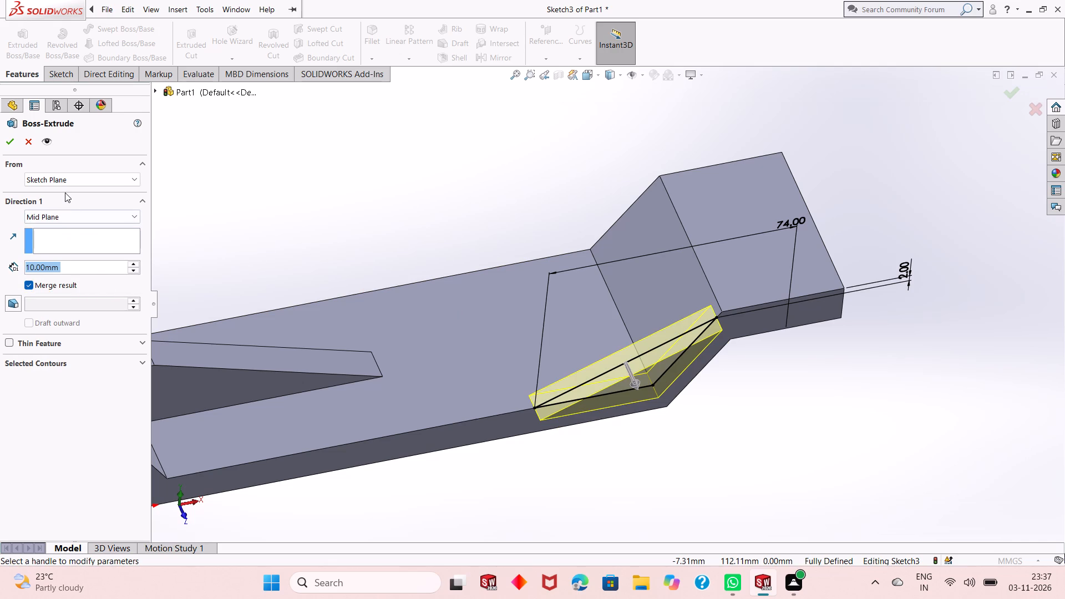
click(79, 180)
click(88, 220)
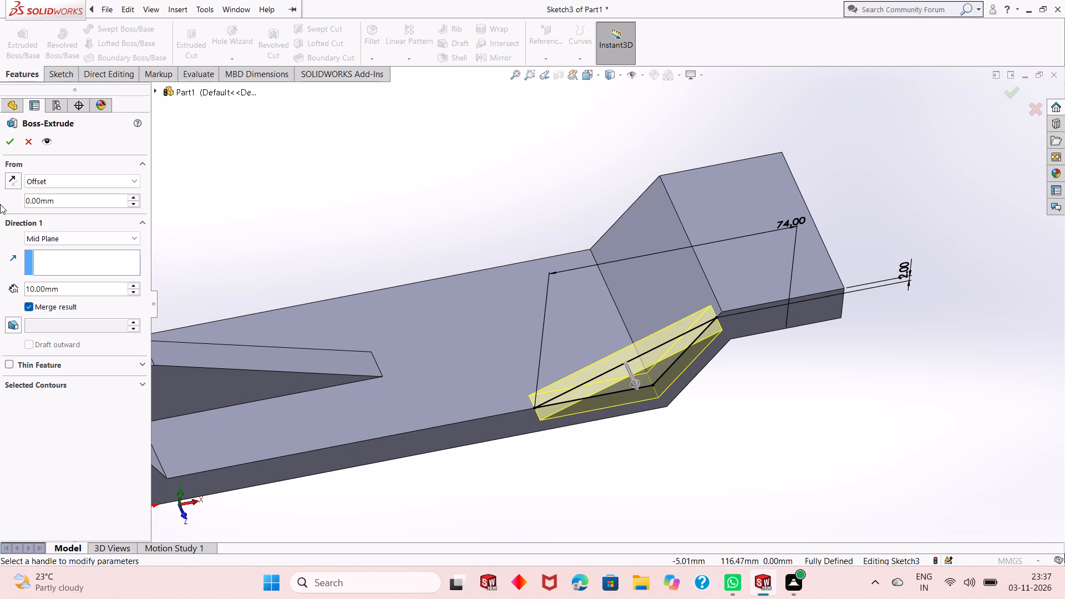
double_click(54, 204)
text(55/2)
key(Return)
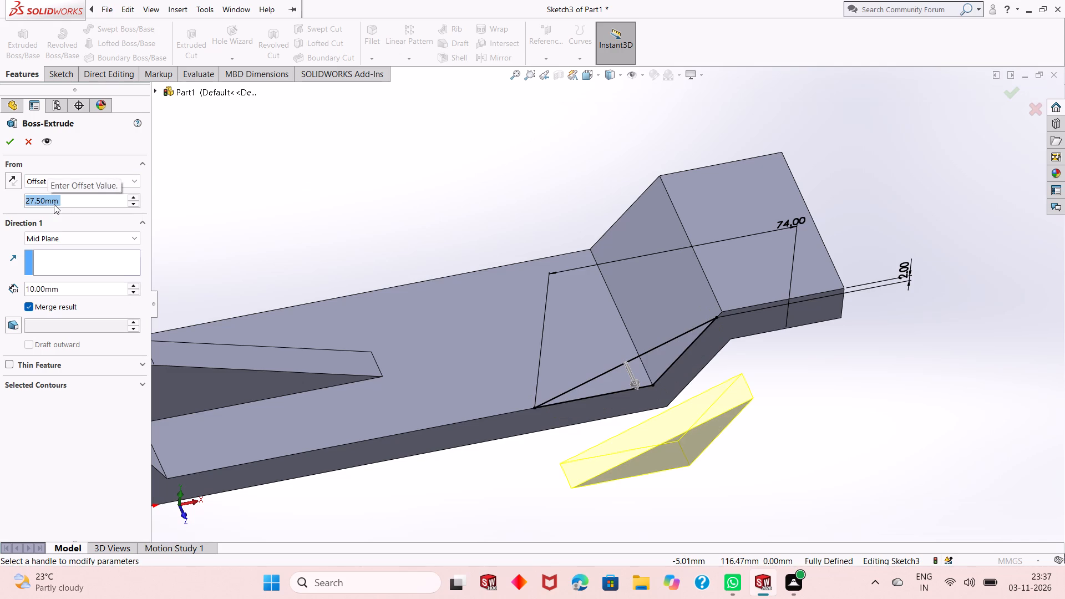
click(9, 175)
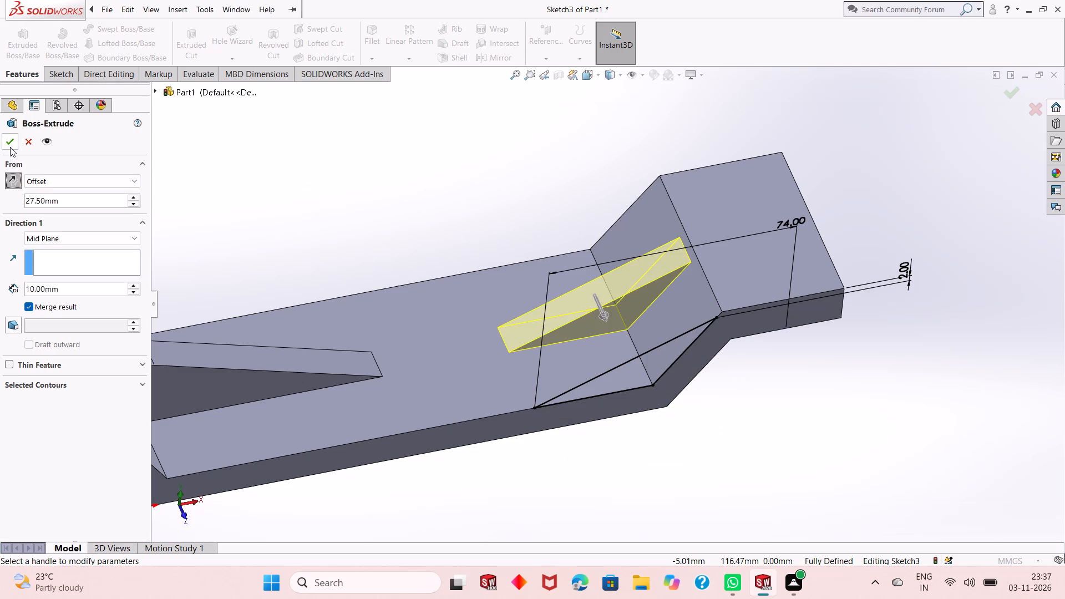
click(10, 147)
Open a new sketch on the channel's front side face, viewed face-on with the whole part in sight.
middle_drag(414, 192, 429, 219)
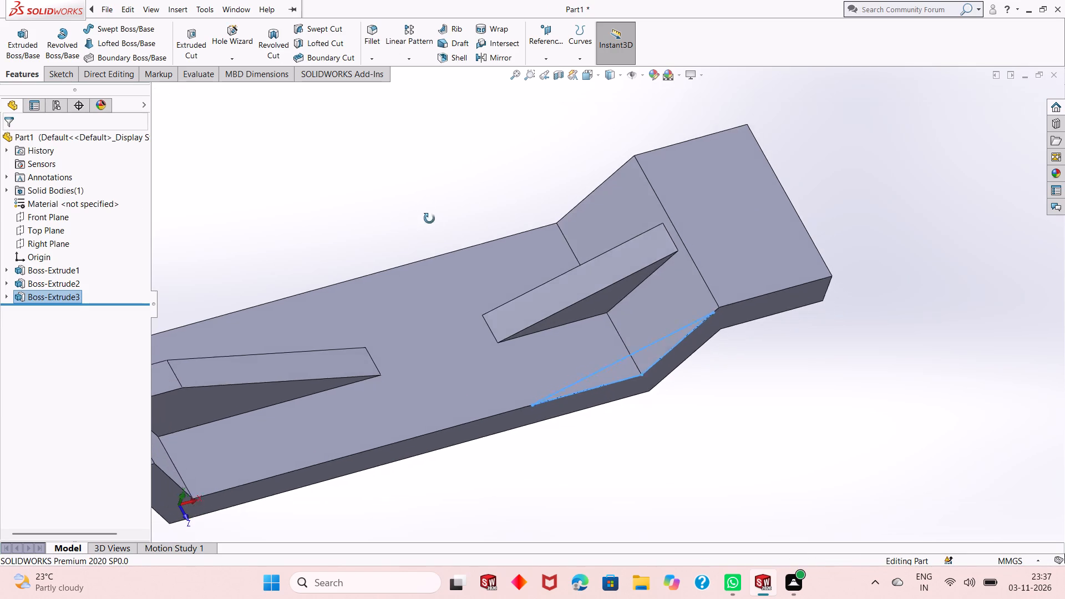
middle_drag(429, 219, 433, 240)
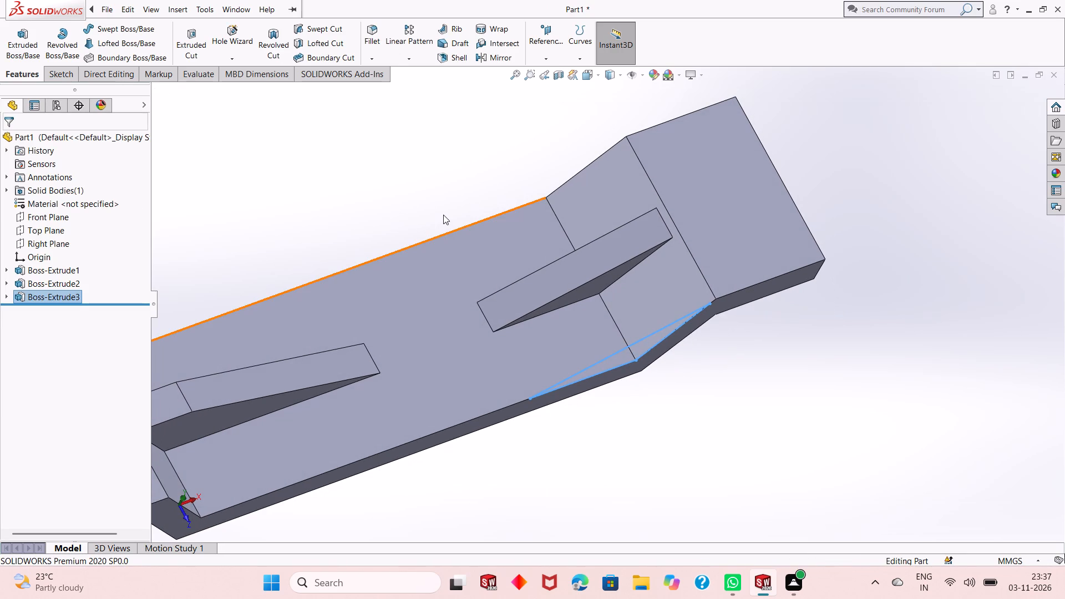
click(443, 216)
middle_drag(463, 275, 463, 253)
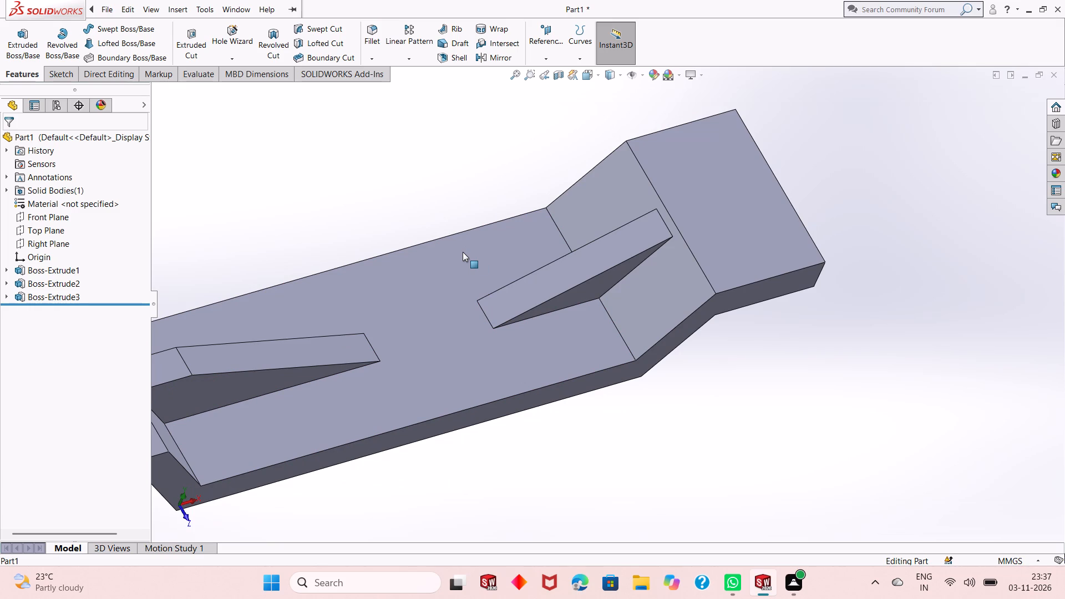
scroll(564, 270, down, 2)
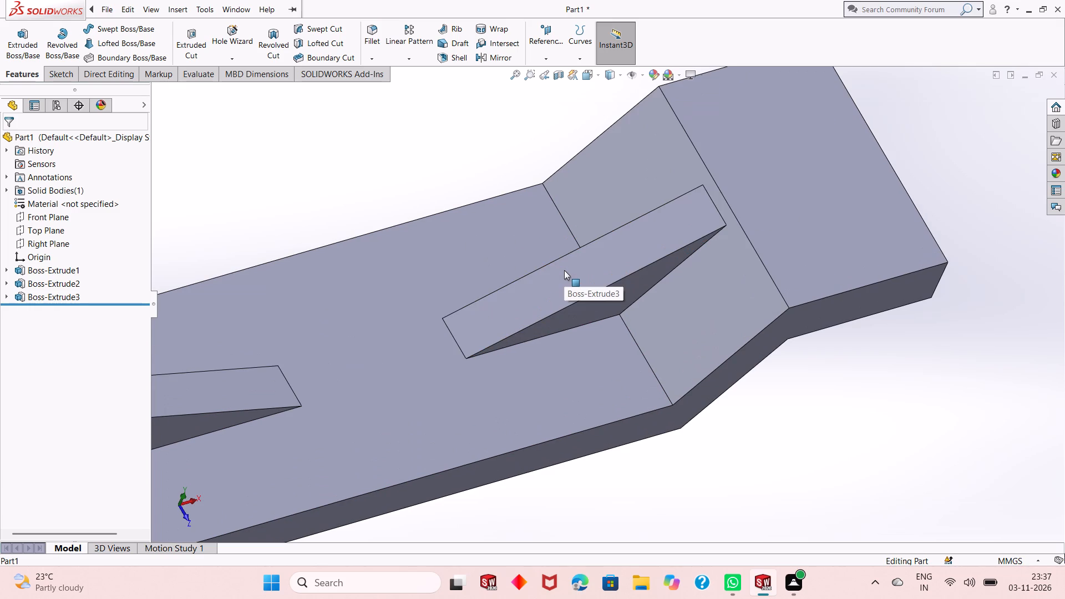
scroll(560, 341, up, 5)
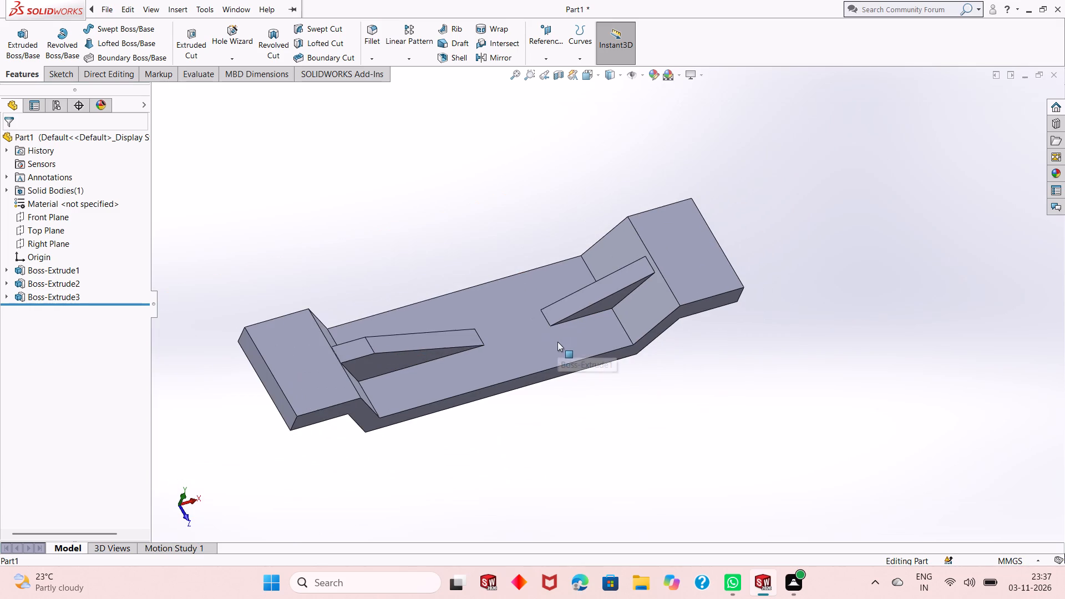
middle_drag(566, 429, 559, 379)
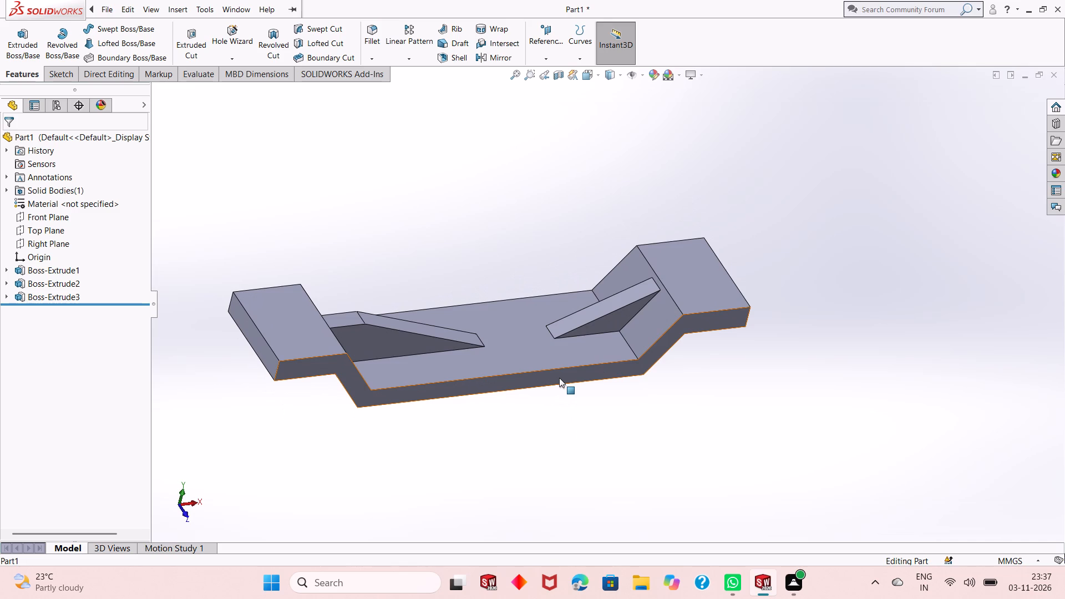
click(593, 372)
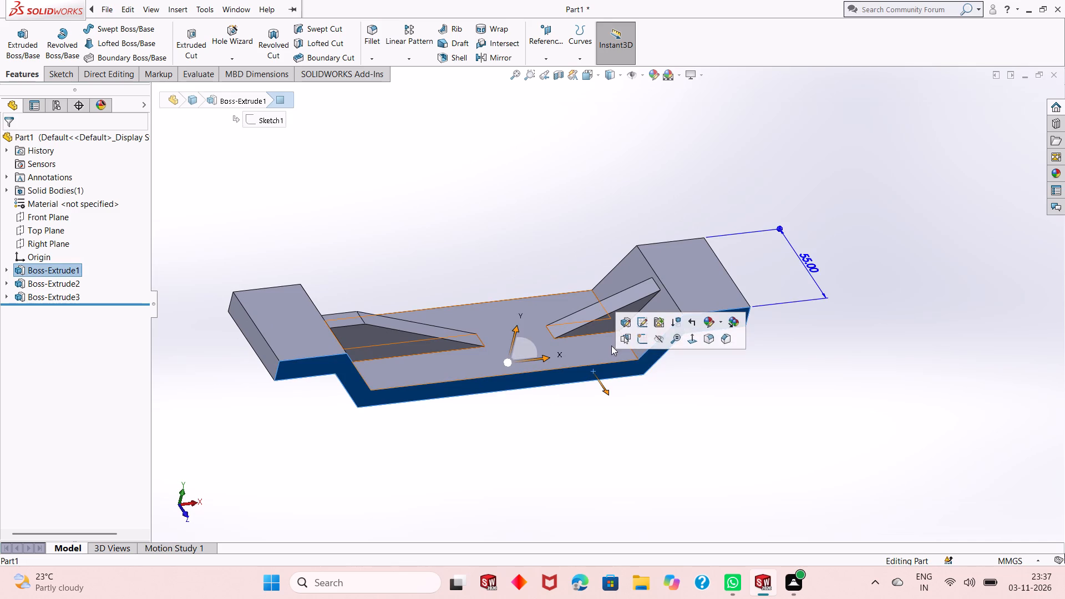
click(638, 336)
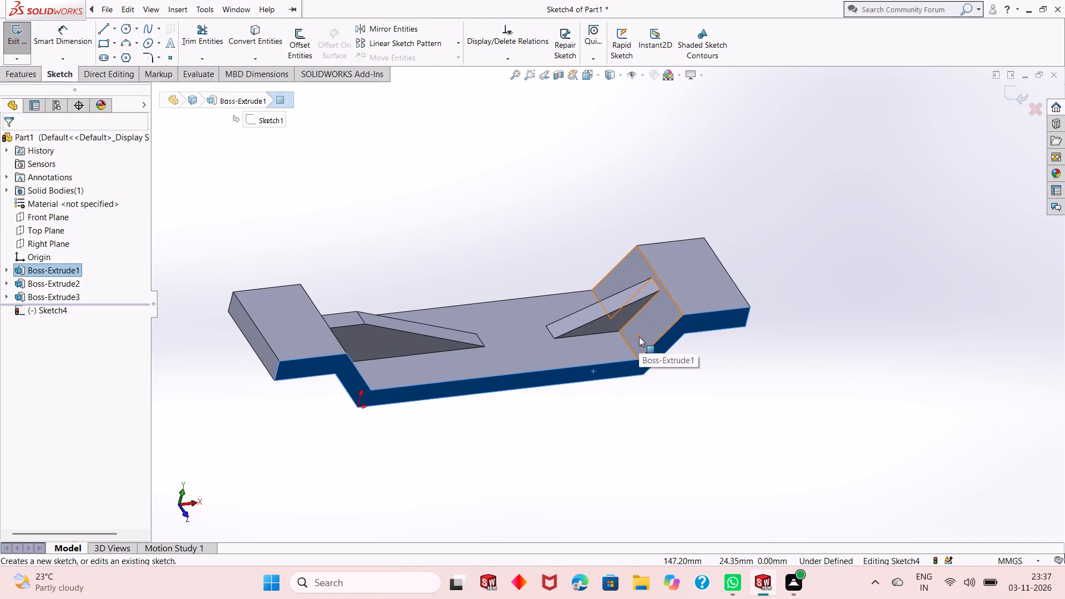
key(ctrl+8)
scroll(633, 337, up, 1)
scroll(741, 324, down, 1)
scroll(504, 361, up, 1)
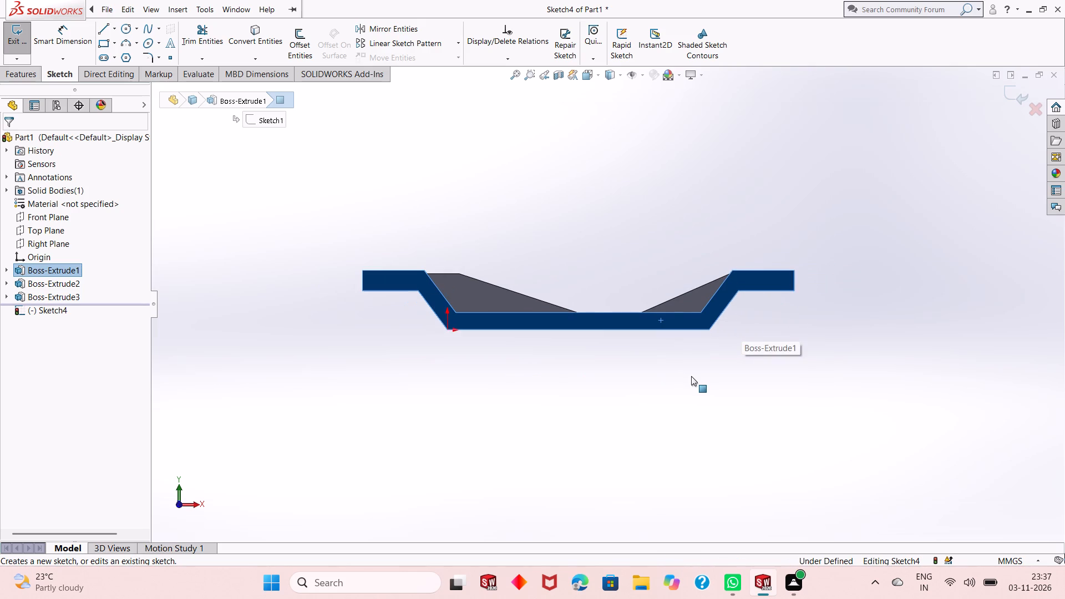
click(693, 378)
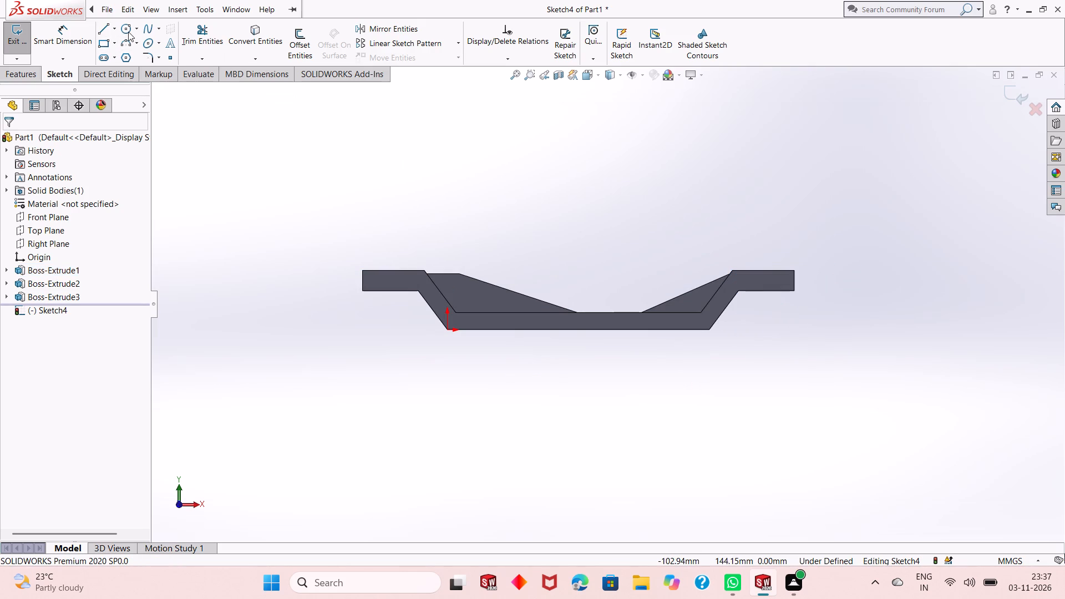
Sketch a circle of about 36 mm radius centred below the right part of the floor, overlapping the channel profile.
click(128, 32)
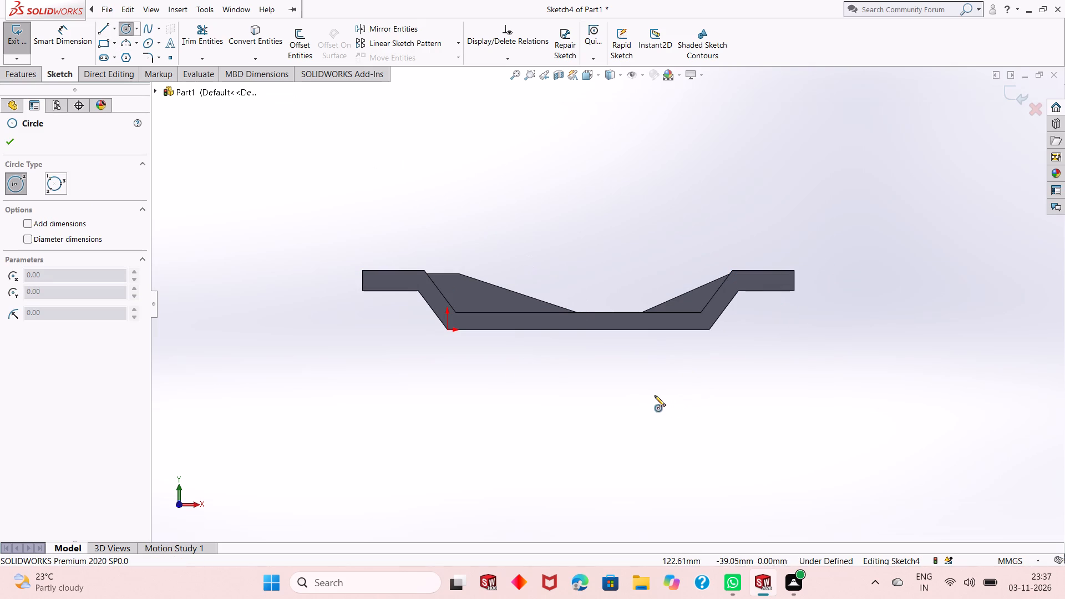
click(678, 364)
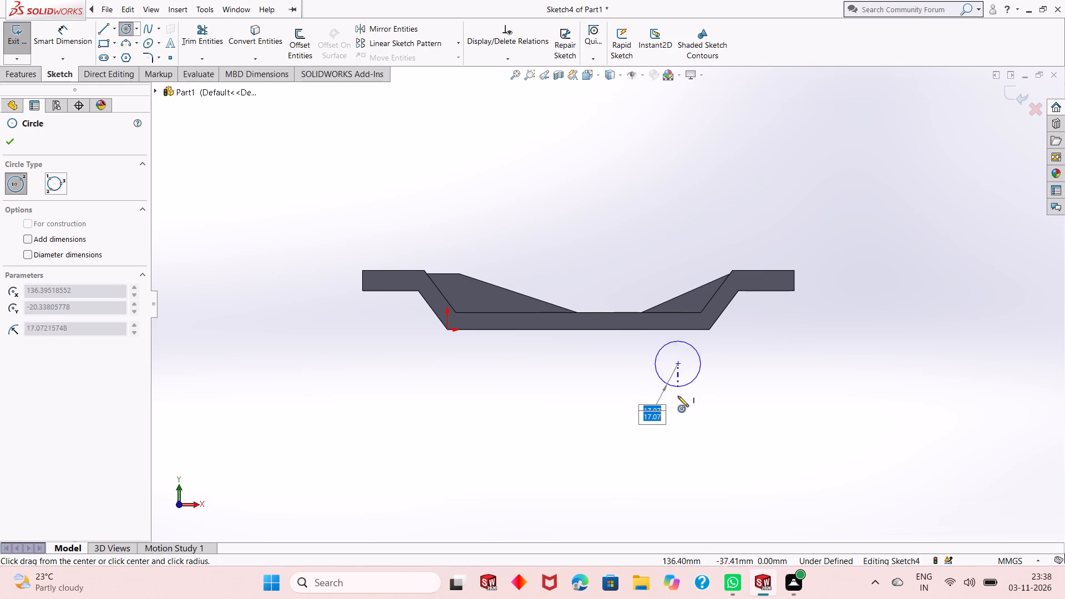
click(686, 424)
right_click(698, 158)
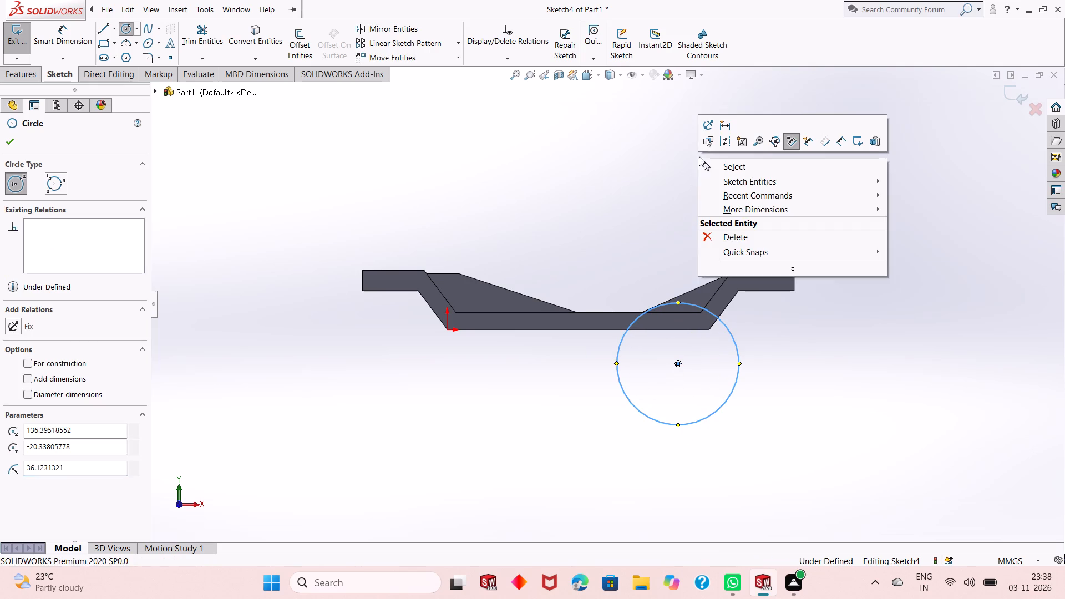
click(714, 165)
Dimension the circle below the channel floor to a 52 mm diameter.
click(53, 37)
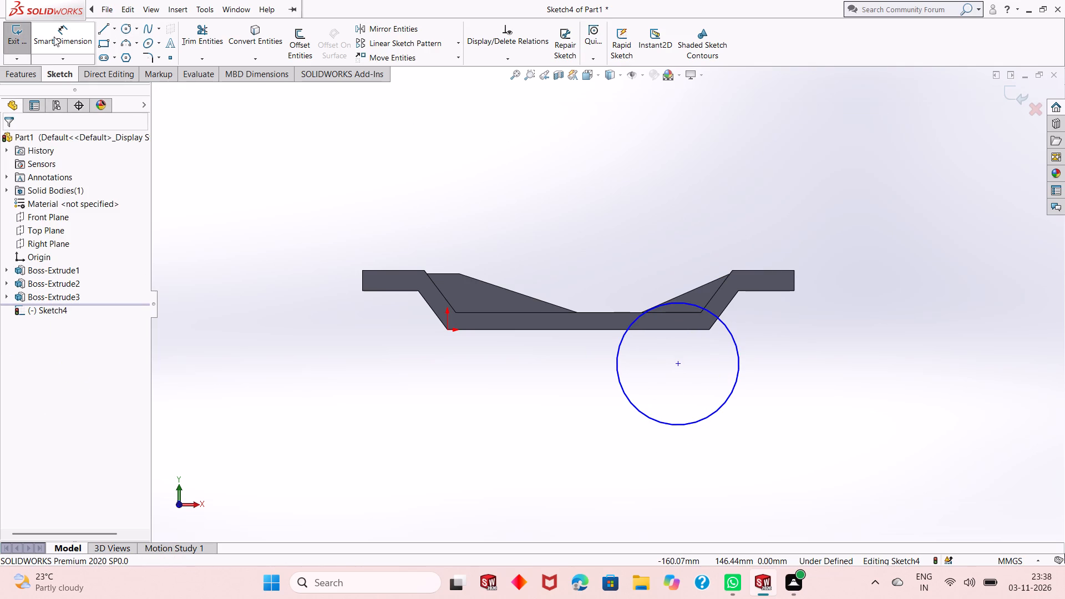
click(718, 414)
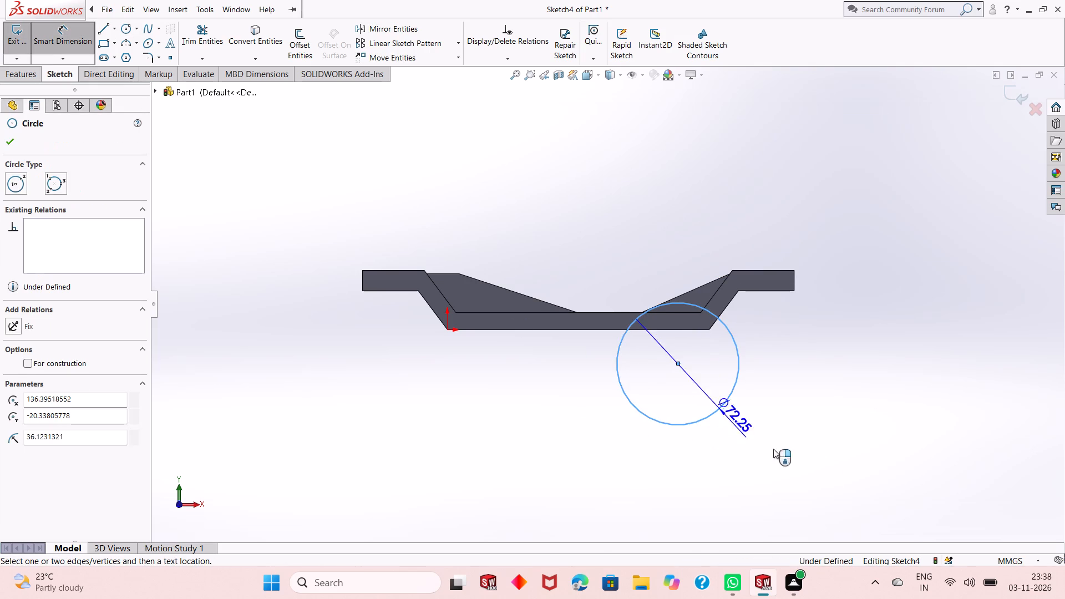
click(889, 492)
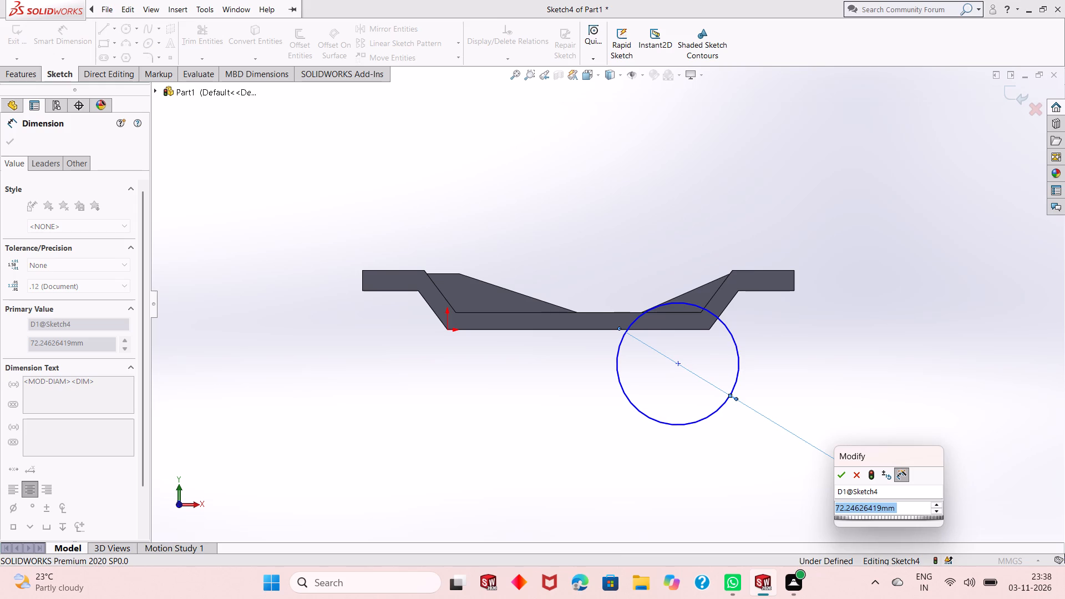
text(52)
key(Return)
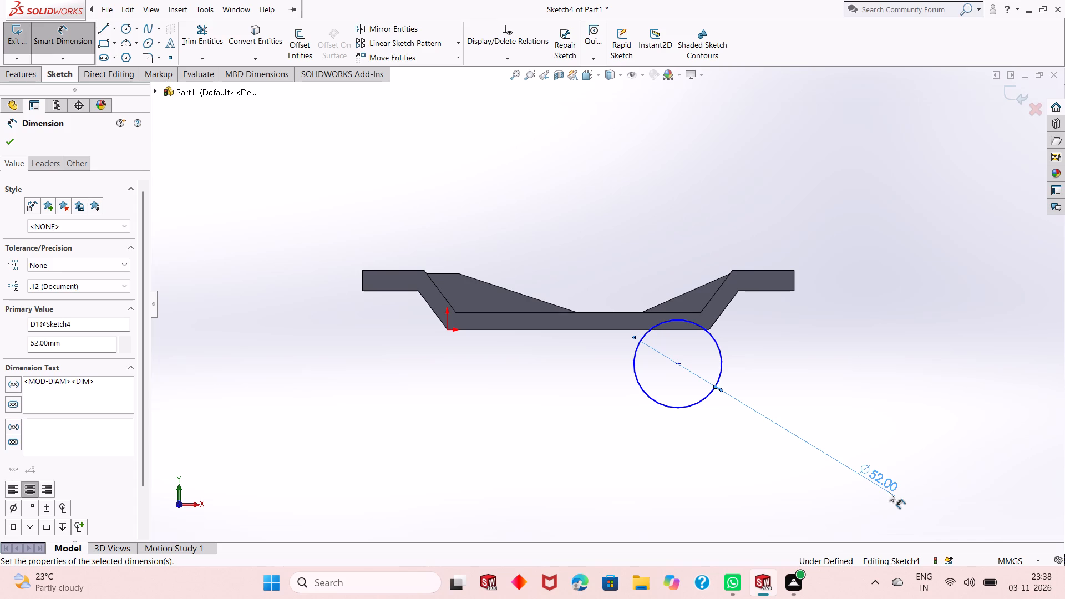
Dimension the horizontal distance from the circle's centre to the midpoint of the right flange's lower edge as 54 mm.
click(679, 363)
click(678, 366)
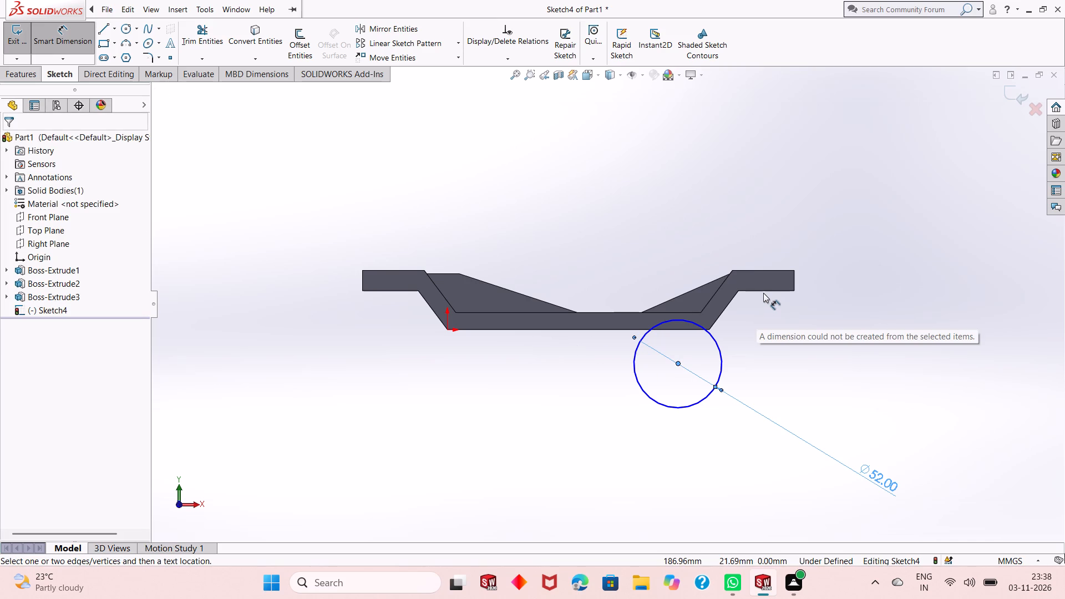
click(767, 292)
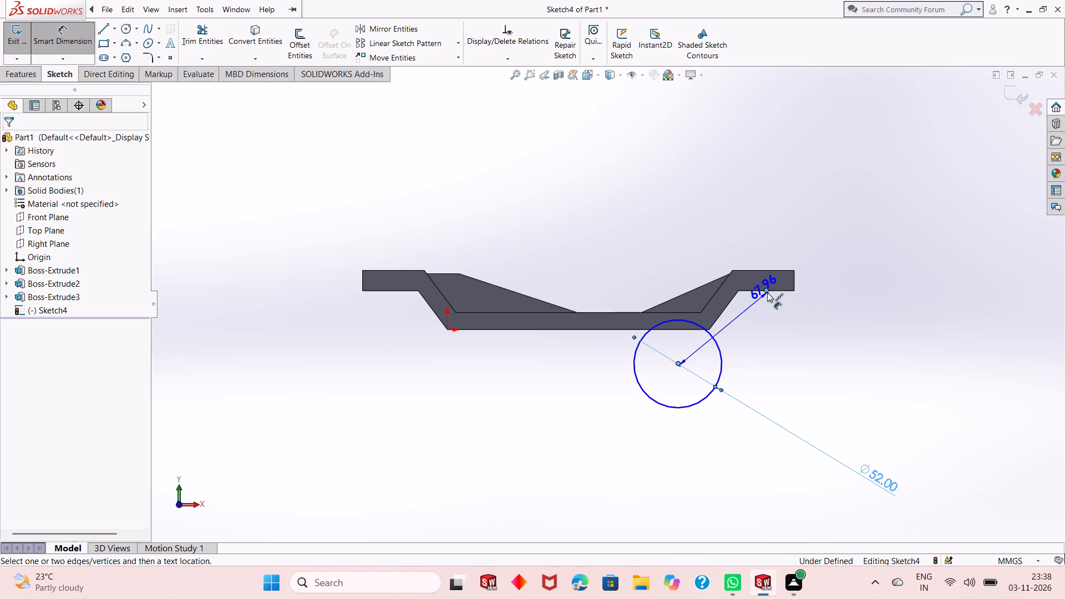
click(742, 242)
text(54)
key(Return)
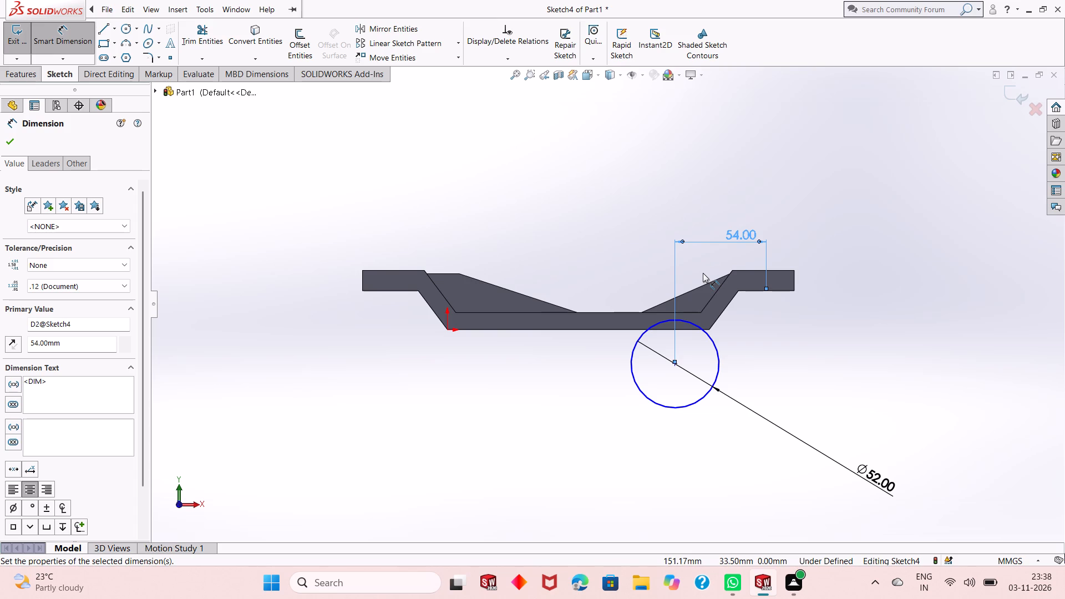
Dimension the vertical distance from the right flange's top edge to the circle's centre as 72.3 mm.
click(773, 270)
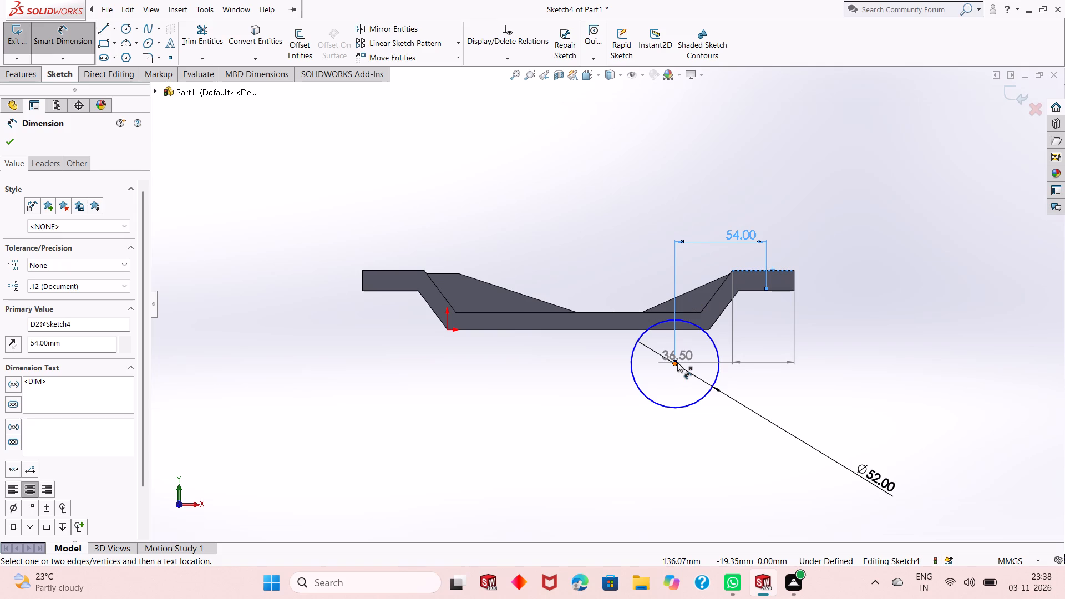
click(677, 364)
click(870, 313)
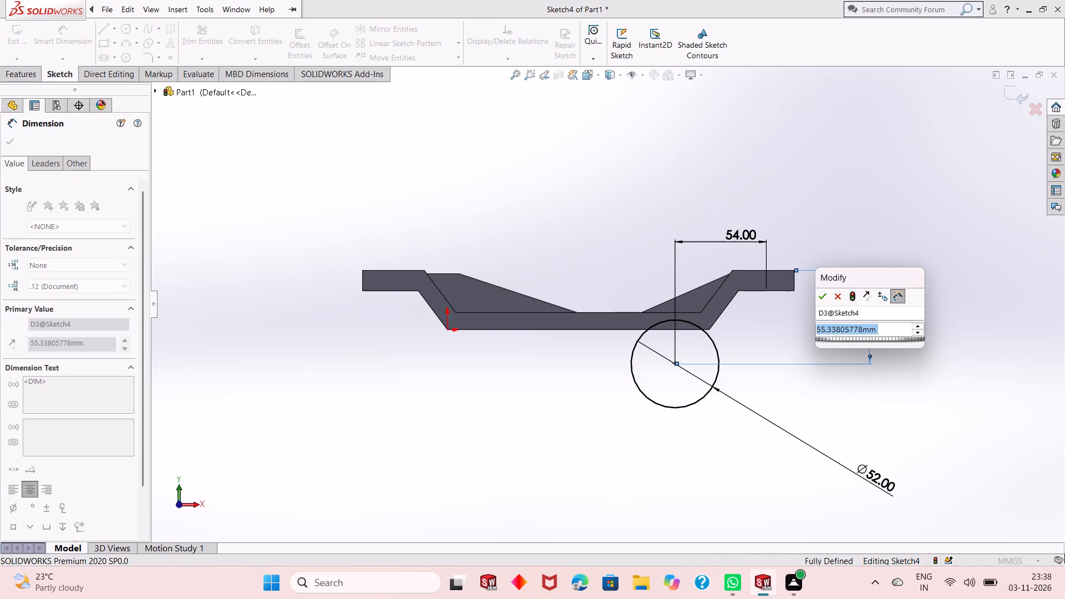
text(72.3)
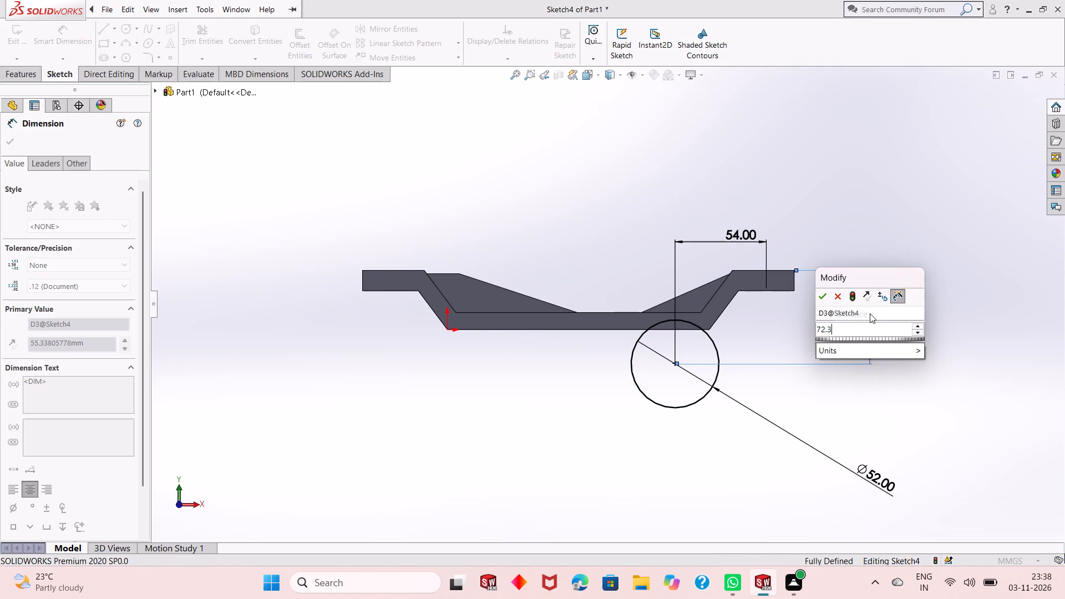
key(Return)
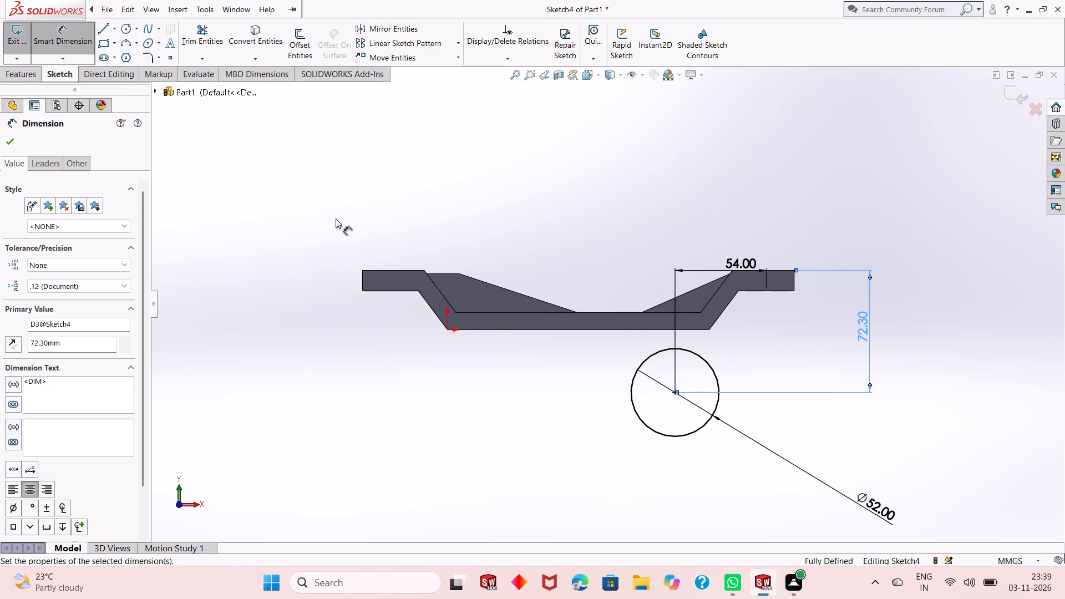
click(8, 138)
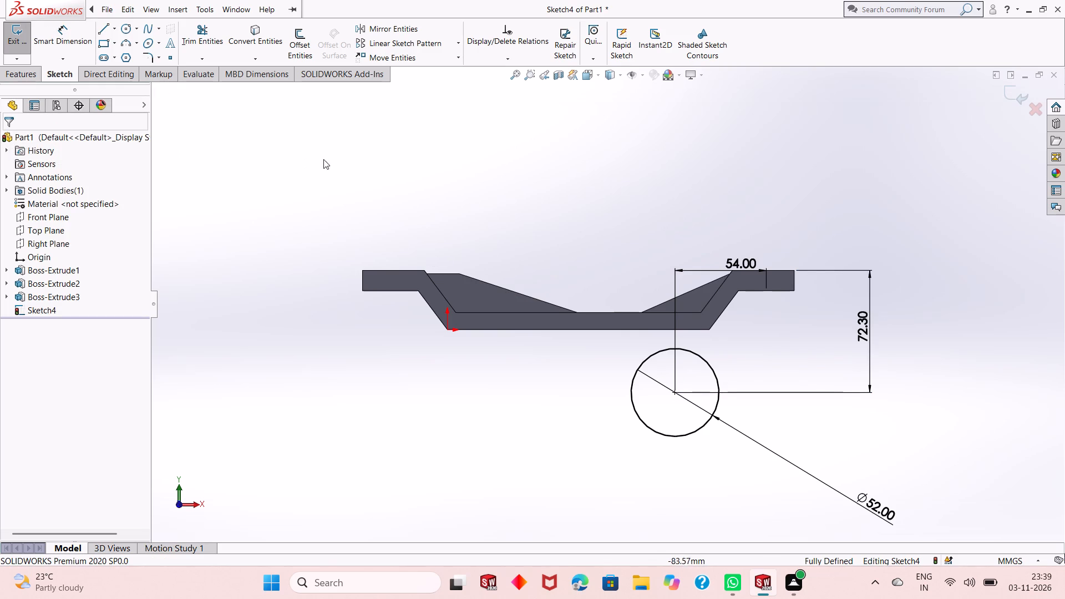
Draw a vertical centreline from the circle's centre up to the channel floor's bottom edge.
click(115, 34)
click(123, 55)
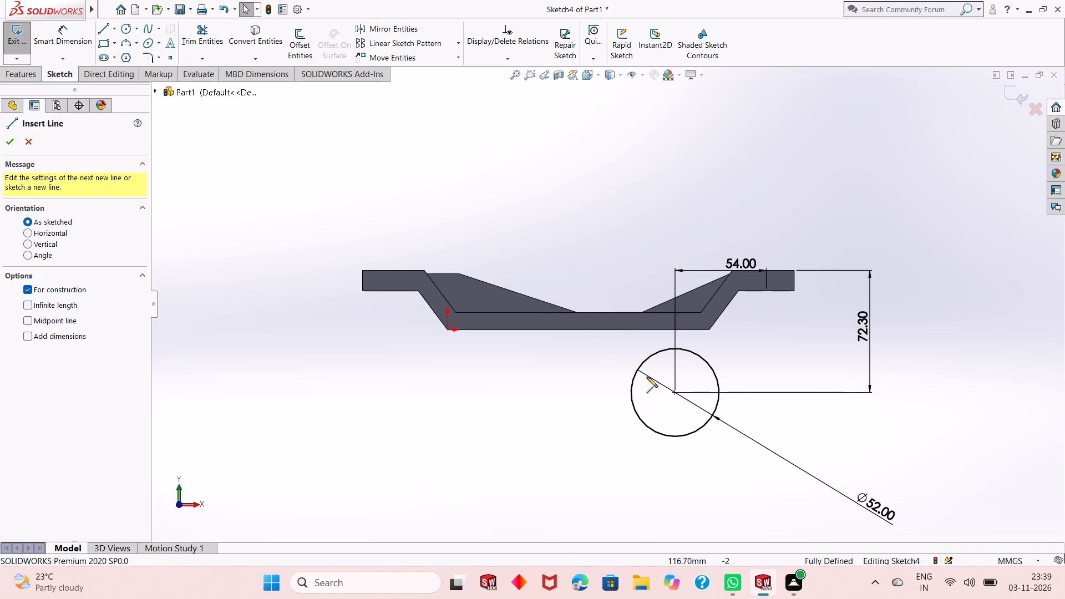
click(674, 393)
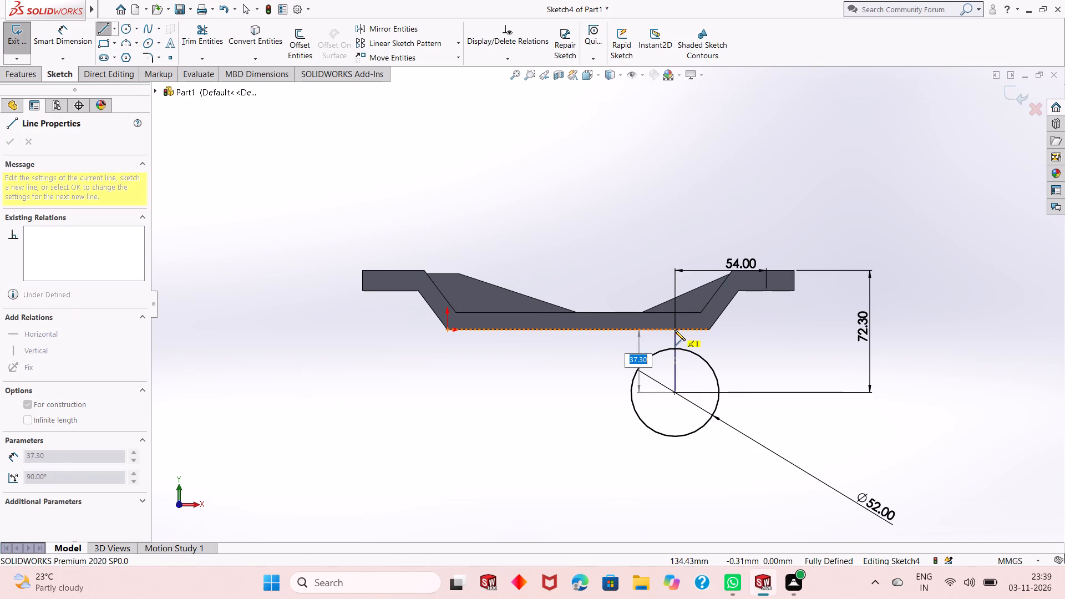
click(674, 330)
right_click(742, 329)
click(769, 335)
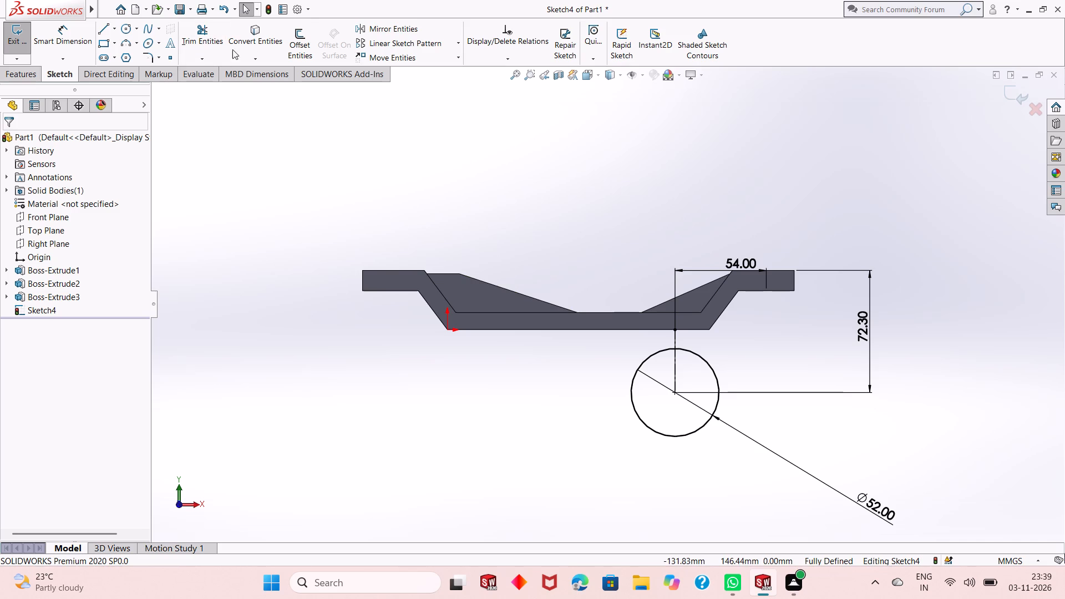
Offset the vertical centreline by 5 mm in both directions.
click(288, 40)
click(674, 337)
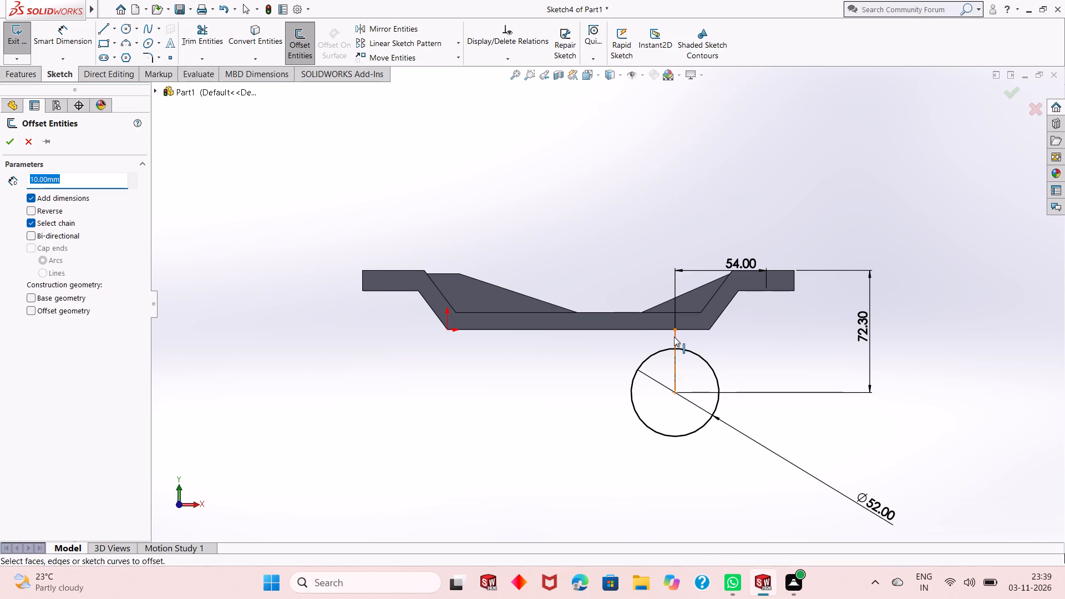
click(59, 234)
double_click(74, 182)
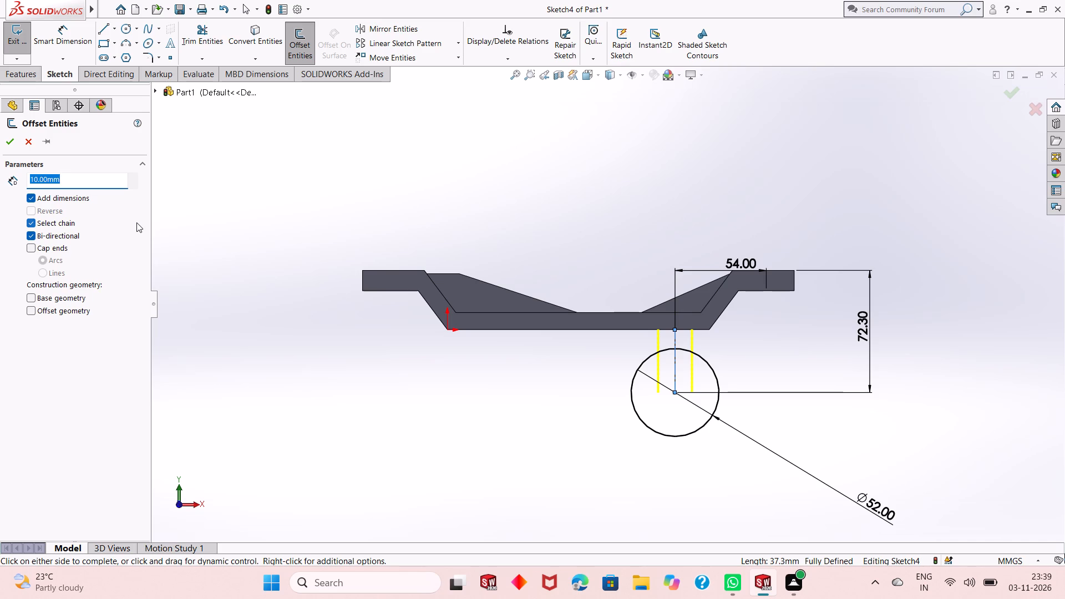
key(5)
key(Return)
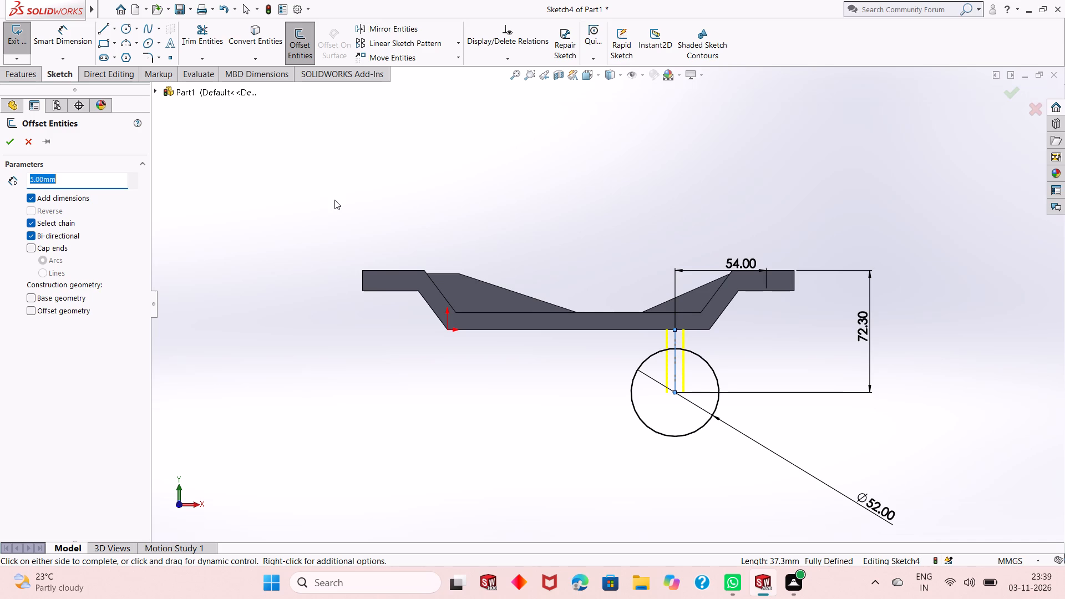
click(7, 143)
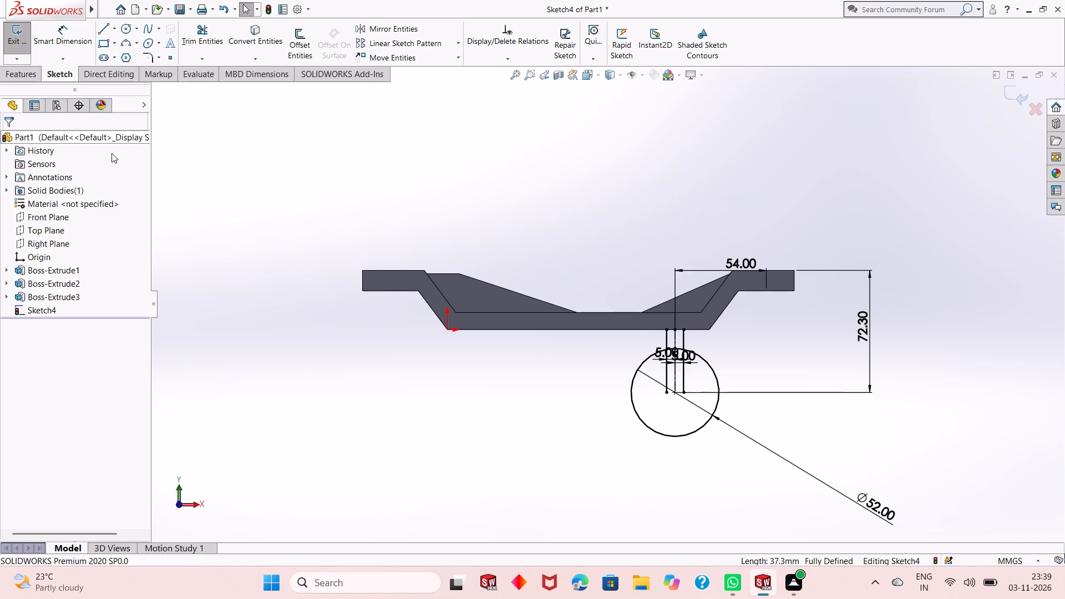
Trim away the portions of both offset lines that lie inside the circle.
scroll(666, 363, down, 4)
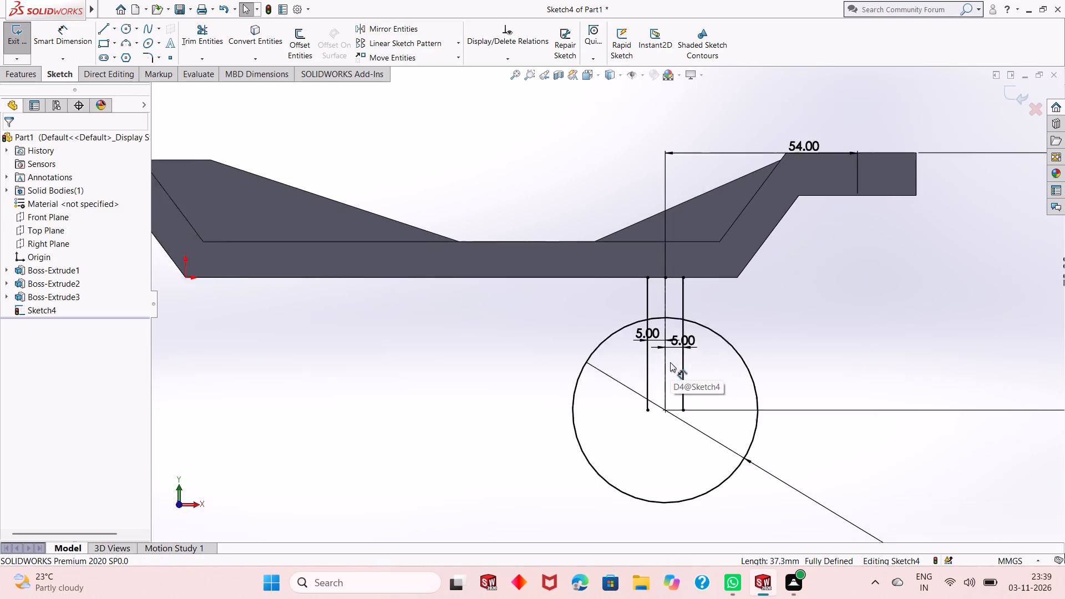
scroll(670, 362, down, 1)
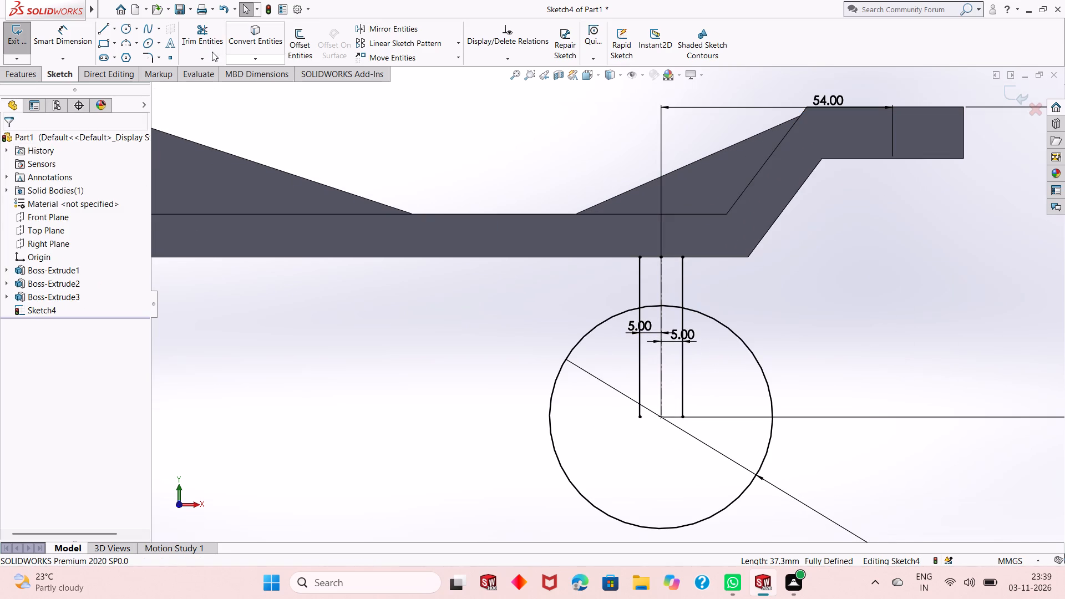
click(209, 42)
click(637, 391)
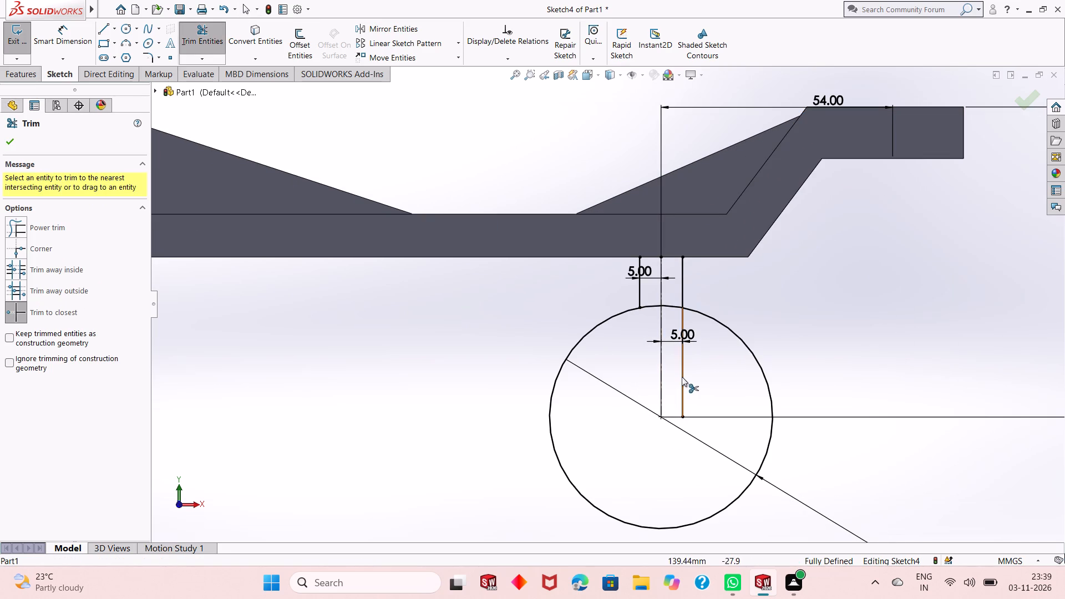
click(682, 377)
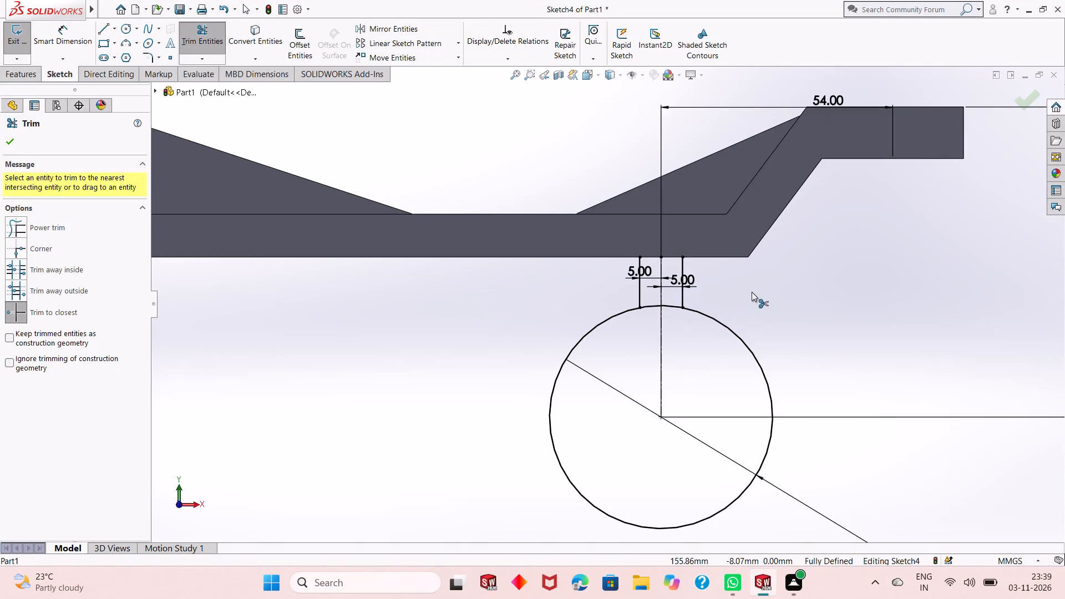
right_click(778, 296)
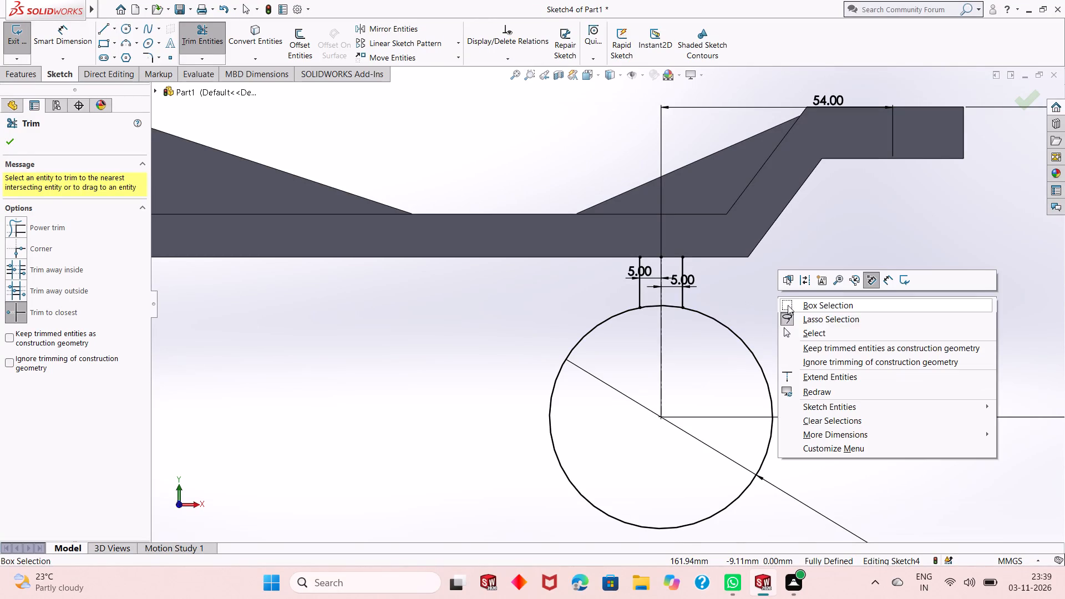
click(795, 331)
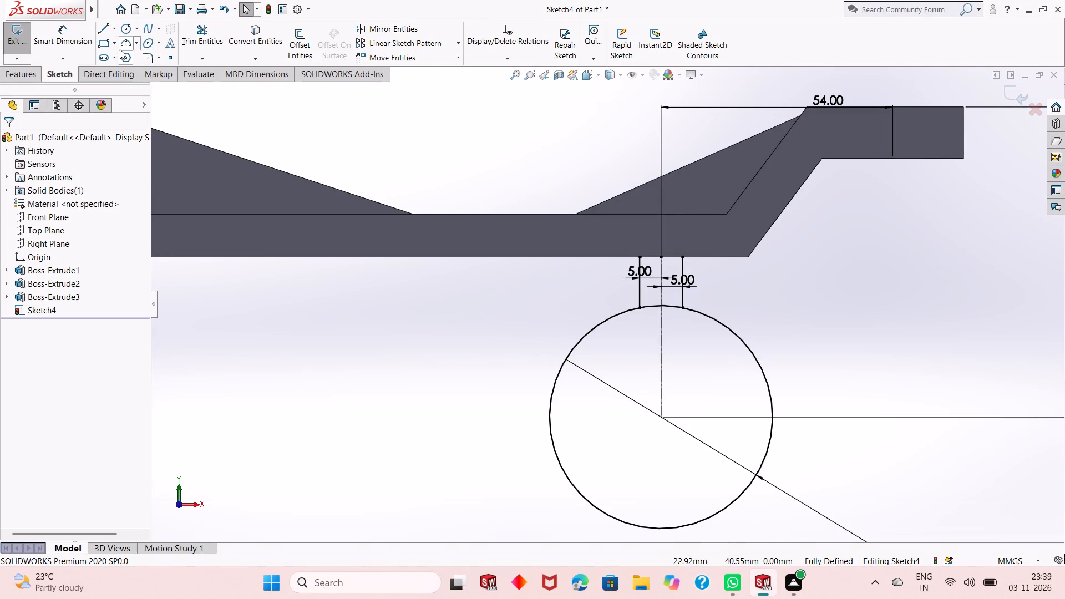
Close the neck above the circle with a line joining the offset lines' upper ends along the floor's bottom edge.
click(101, 29)
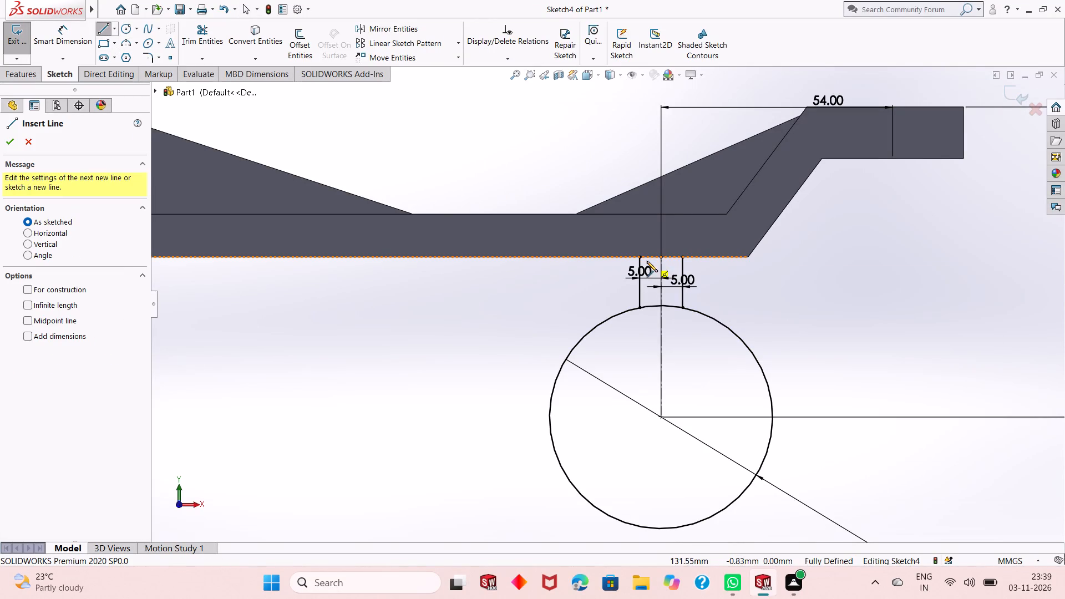
click(641, 257)
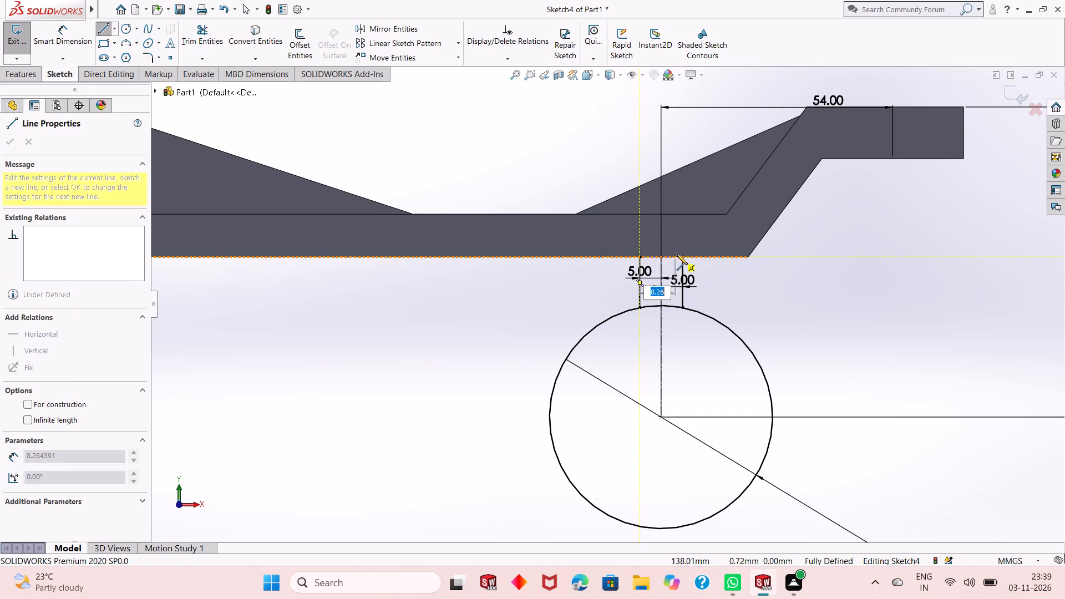
click(685, 256)
right_click(811, 236)
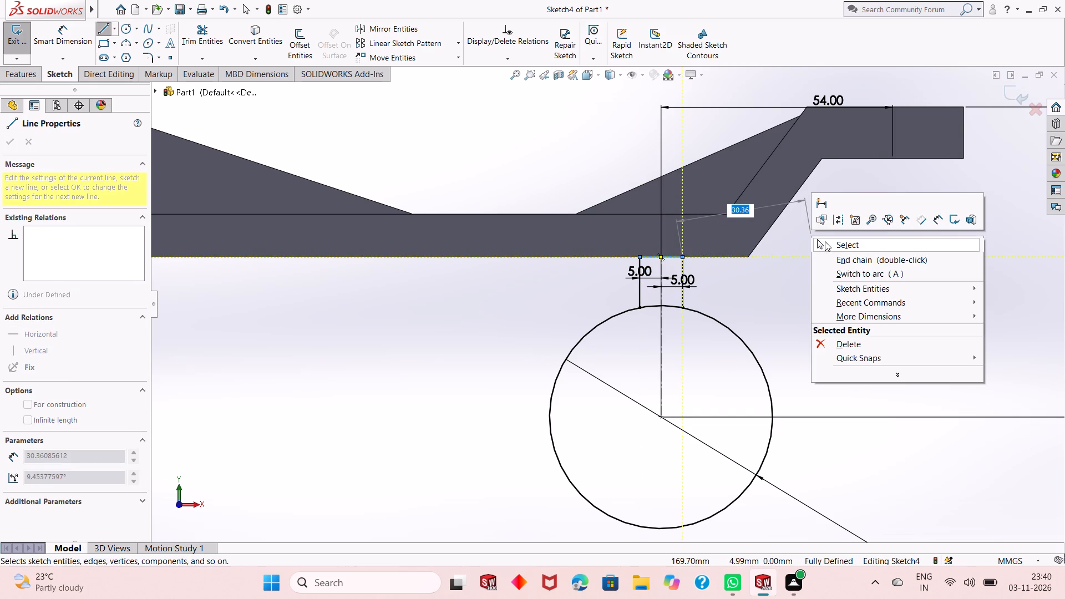
click(826, 242)
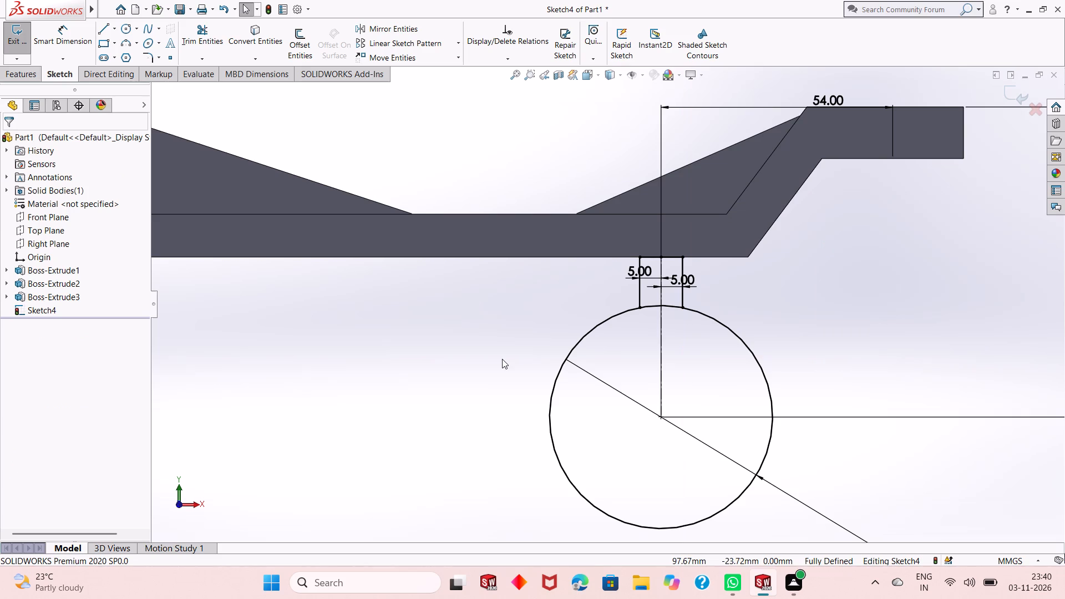
Examine the circle-and-neck sketch from an angled view in relation to the channel body.
scroll(644, 335, up, 1)
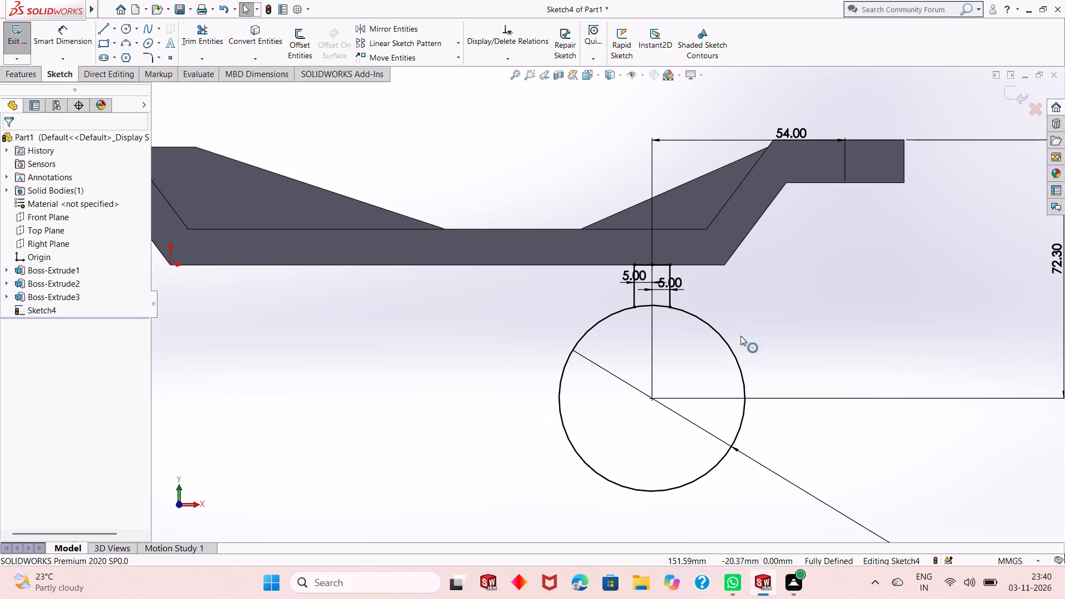
middle_drag(795, 331, 759, 366)
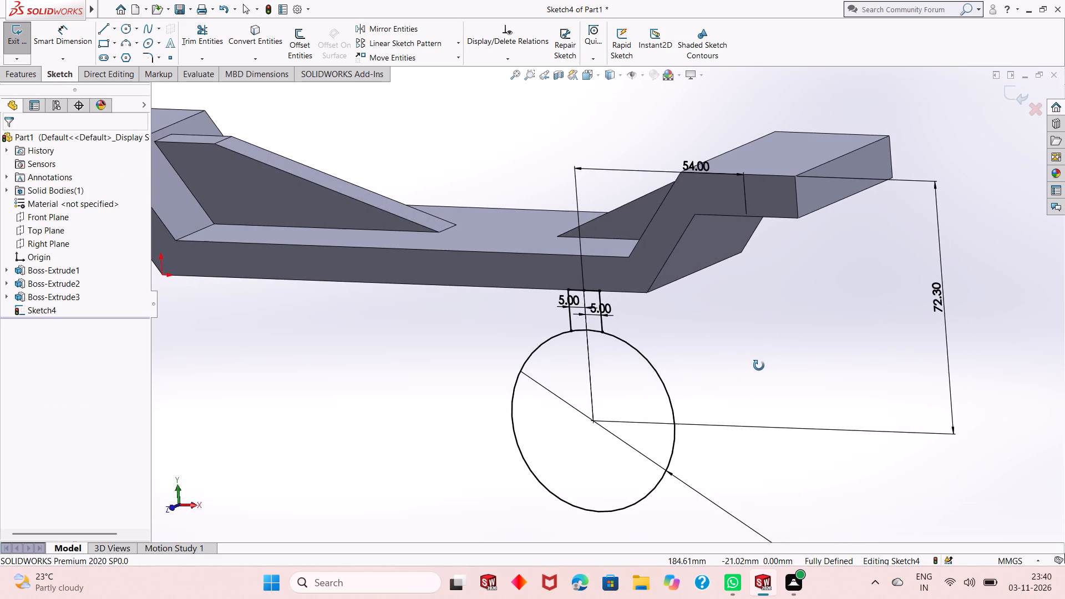
middle_drag(759, 366, 758, 342)
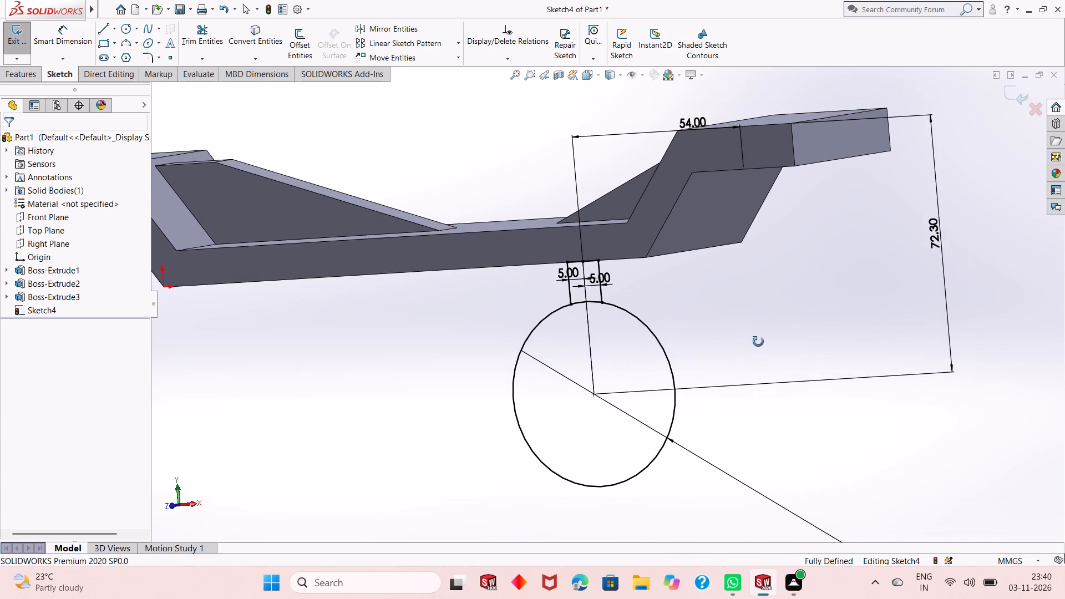
middle_drag(758, 342, 758, 342)
middle_drag(754, 344, 747, 363)
scroll(708, 366, up, 2)
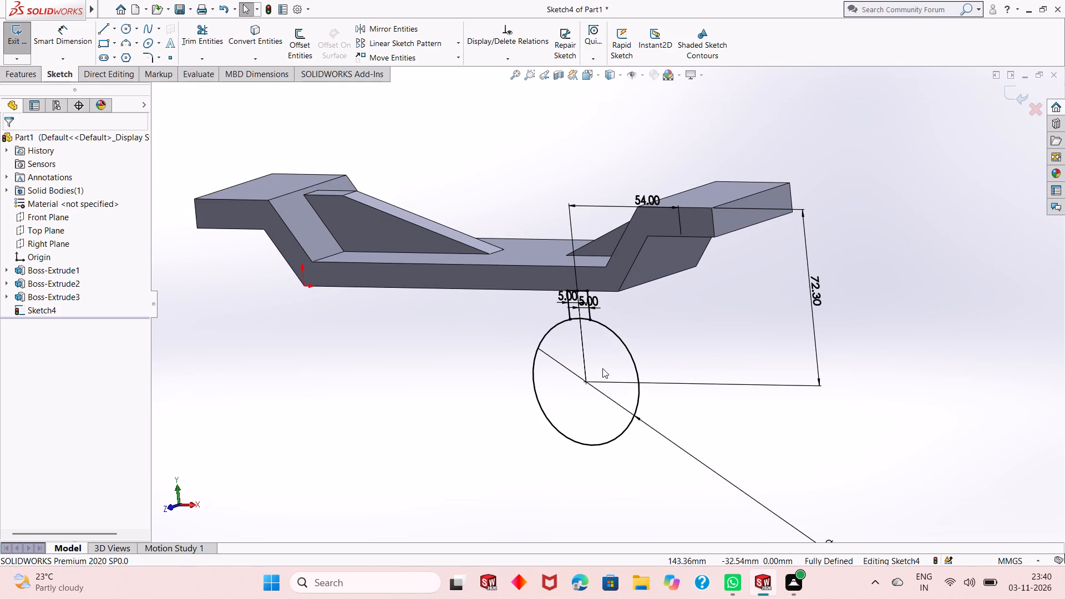
scroll(574, 297, down, 2)
scroll(592, 349, down, 1)
scroll(592, 351, up, 2)
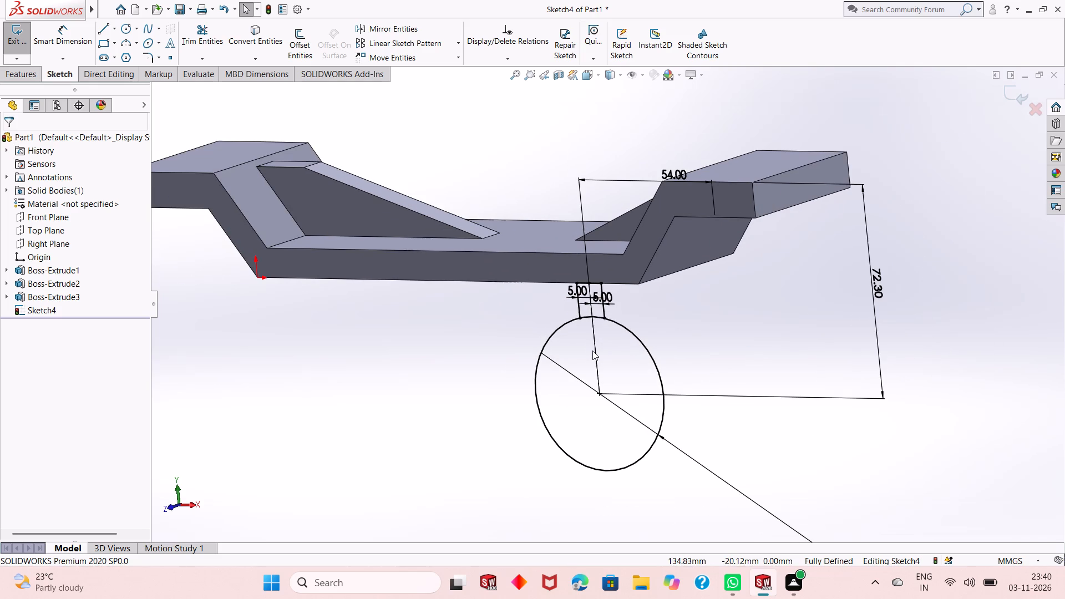
middle_drag(480, 361, 486, 352)
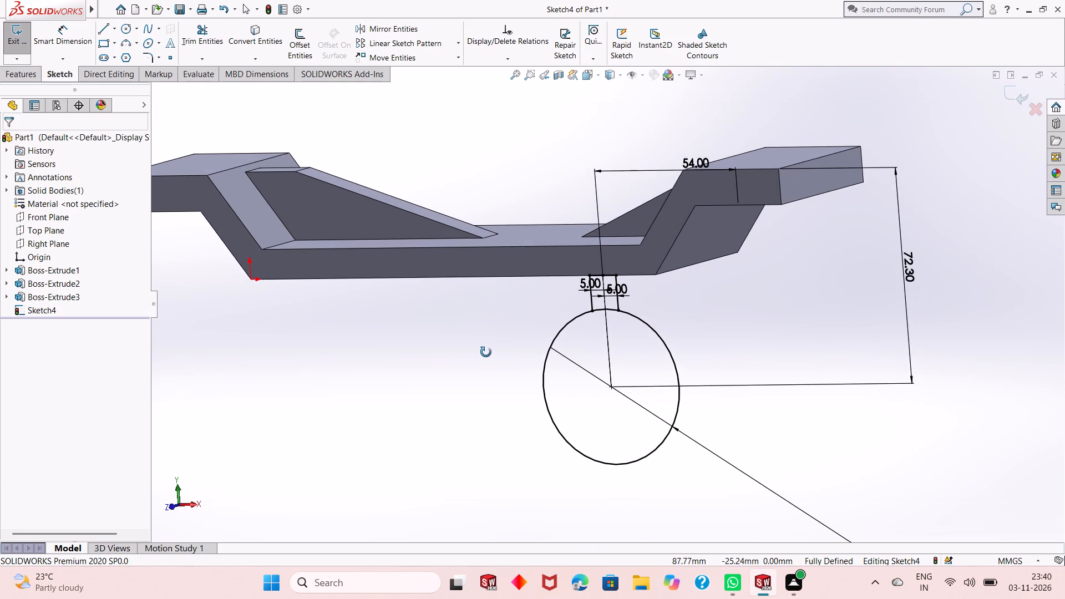
Extrude the circle and neck regions 55 mm in the reversed direction beneath the channel floor, merged with the body.
middle_drag(486, 352, 481, 356)
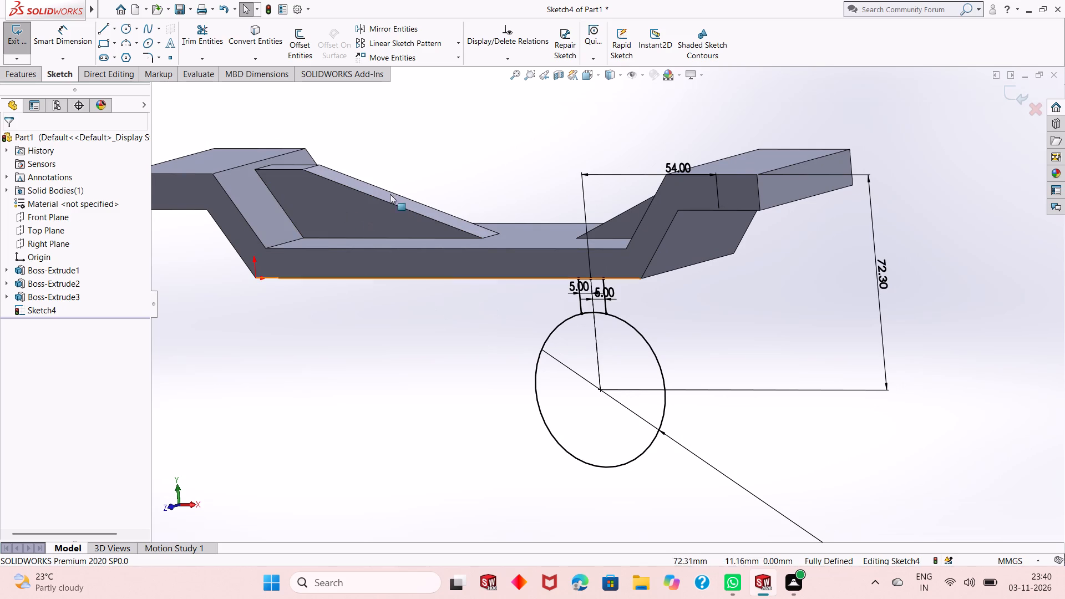
click(23, 75)
click(24, 45)
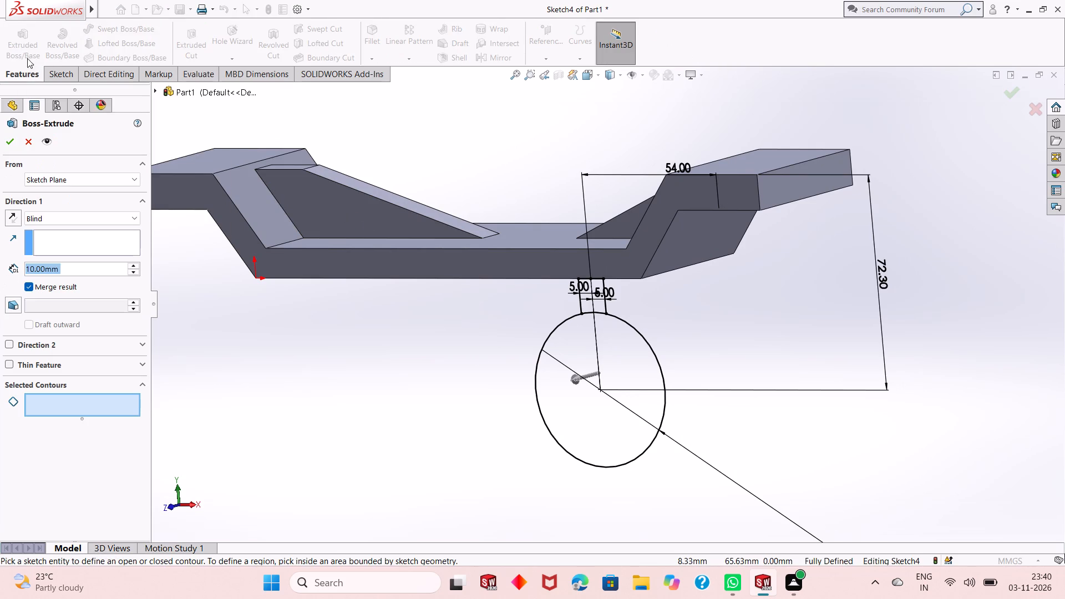
click(607, 412)
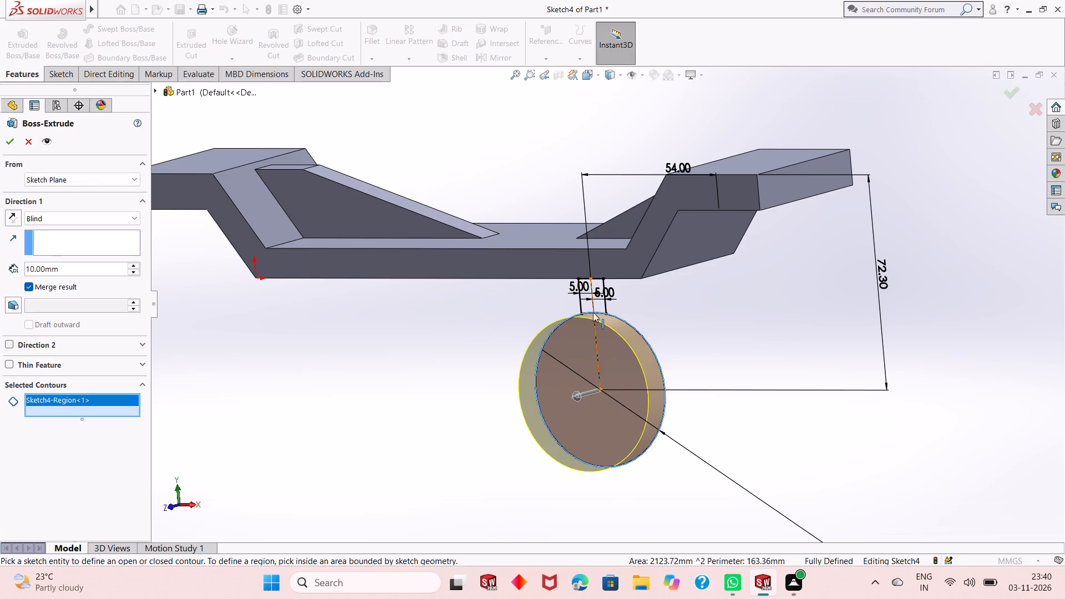
click(601, 303)
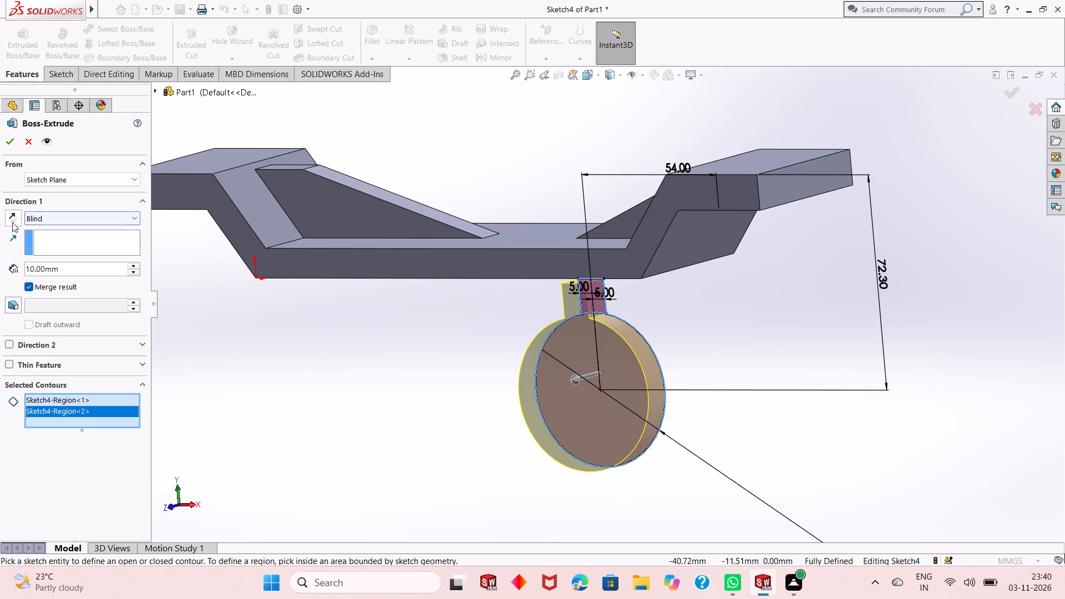
click(12, 222)
triple_click(89, 267)
double_click(89, 267)
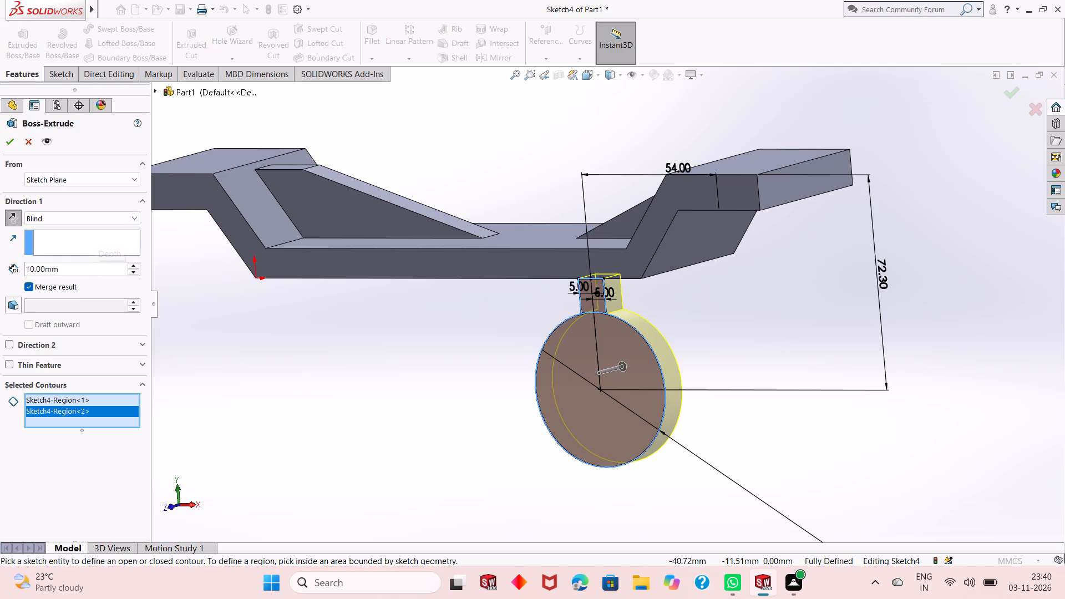
text(55)
key(Return)
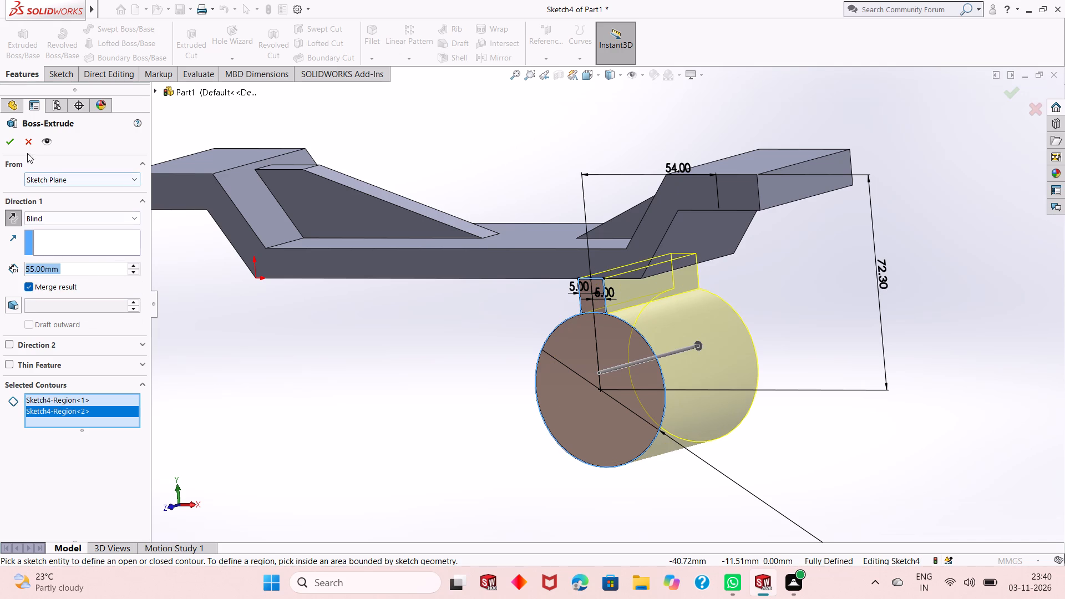
click(9, 141)
Open a new sketch on the top face of the channel's left flange, viewed face-on.
middle_drag(464, 306, 423, 311)
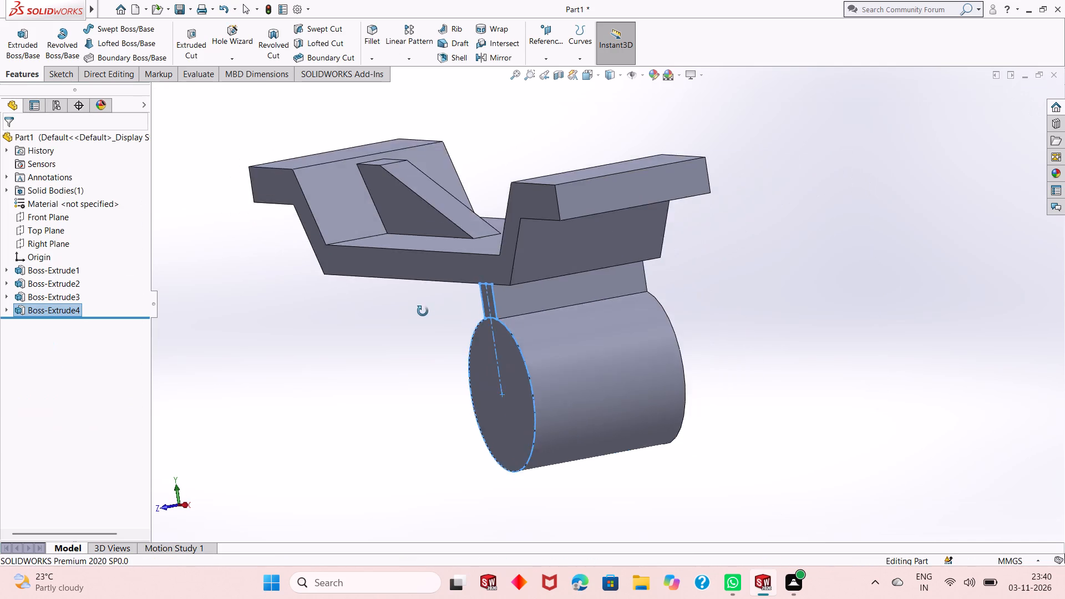
middle_drag(423, 311, 448, 306)
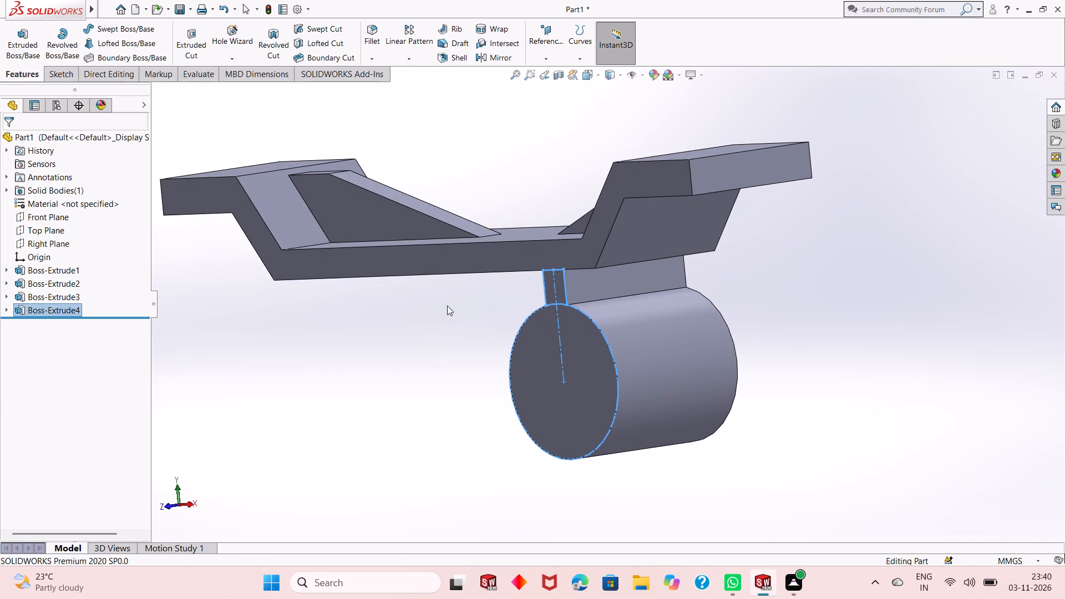
click(442, 309)
middle_drag(459, 316, 500, 327)
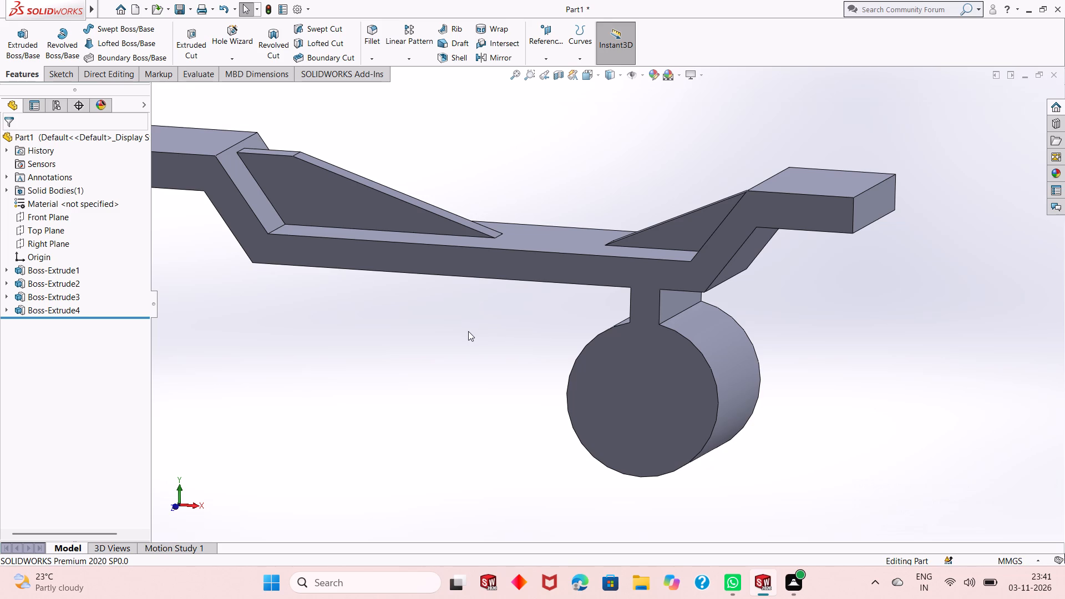
scroll(468, 331, up, 3)
scroll(455, 283, up, 4)
scroll(470, 242, down, 1)
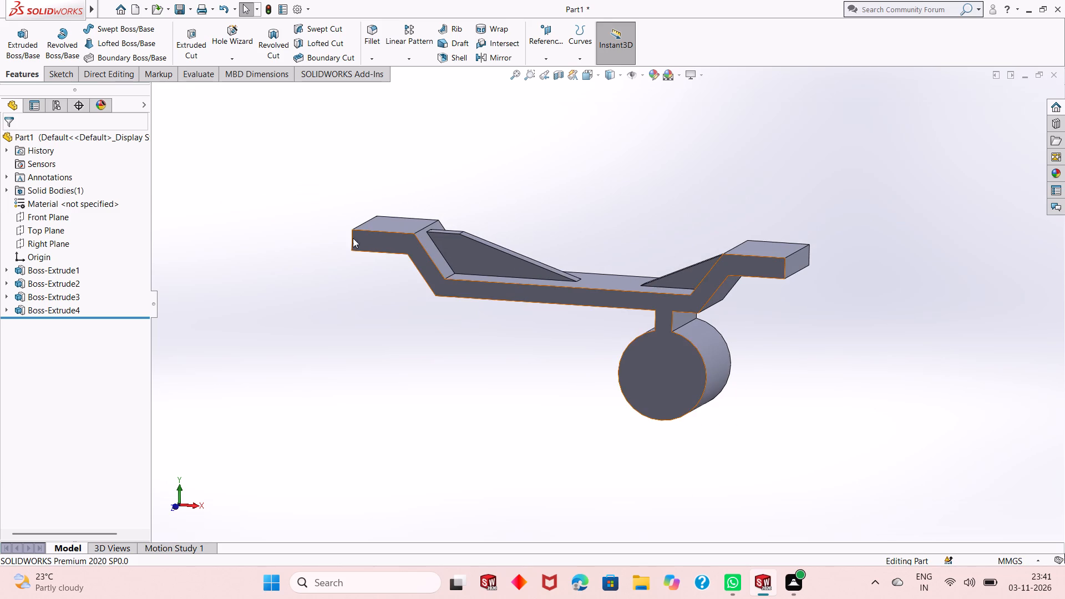
middle_drag(391, 229, 402, 321)
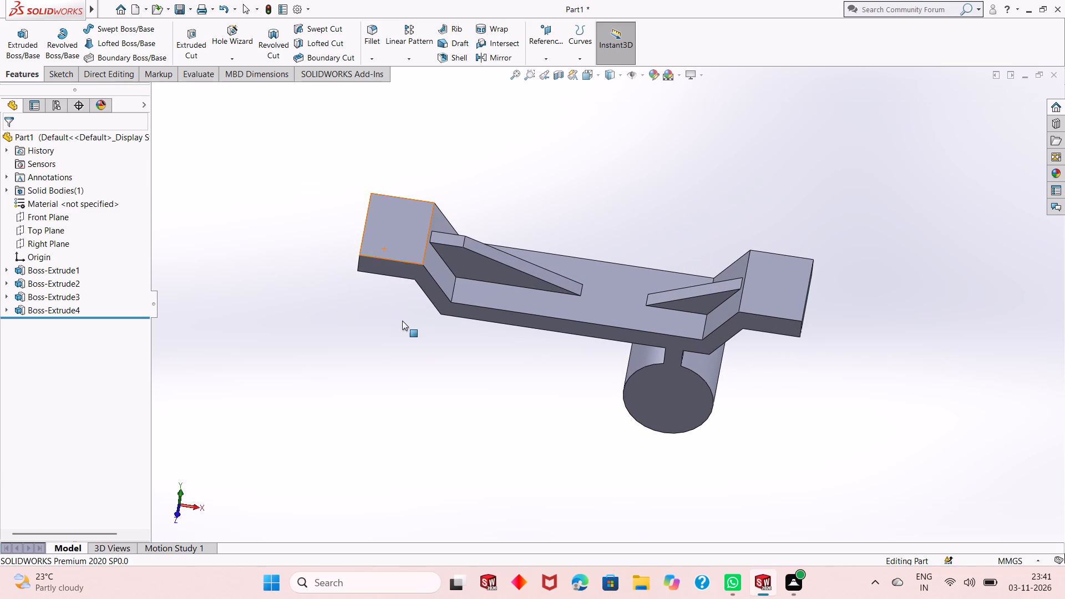
click(393, 238)
click(441, 210)
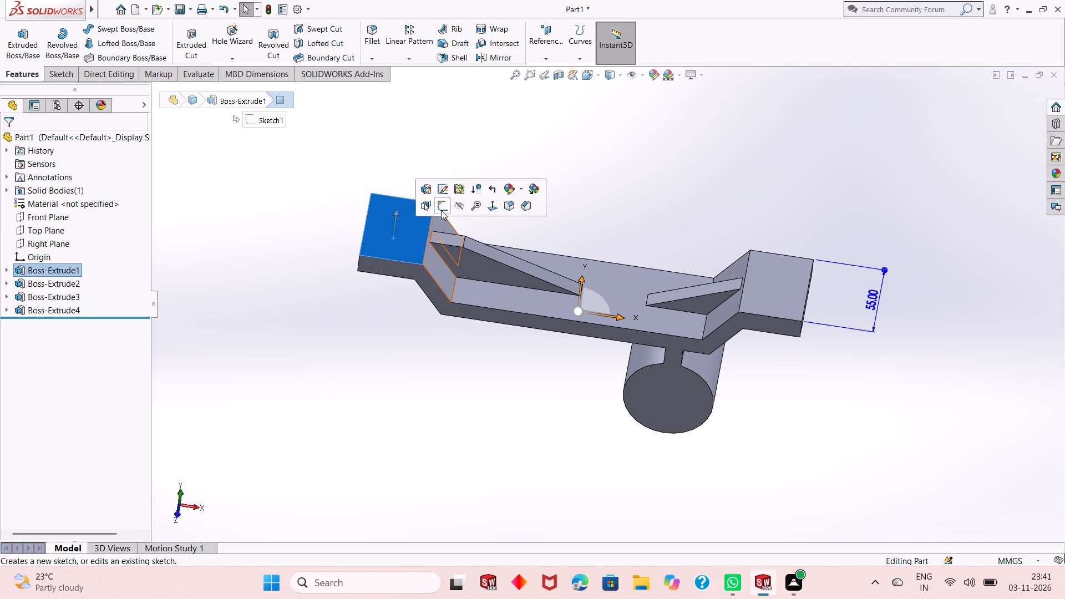
key(ctrl+8)
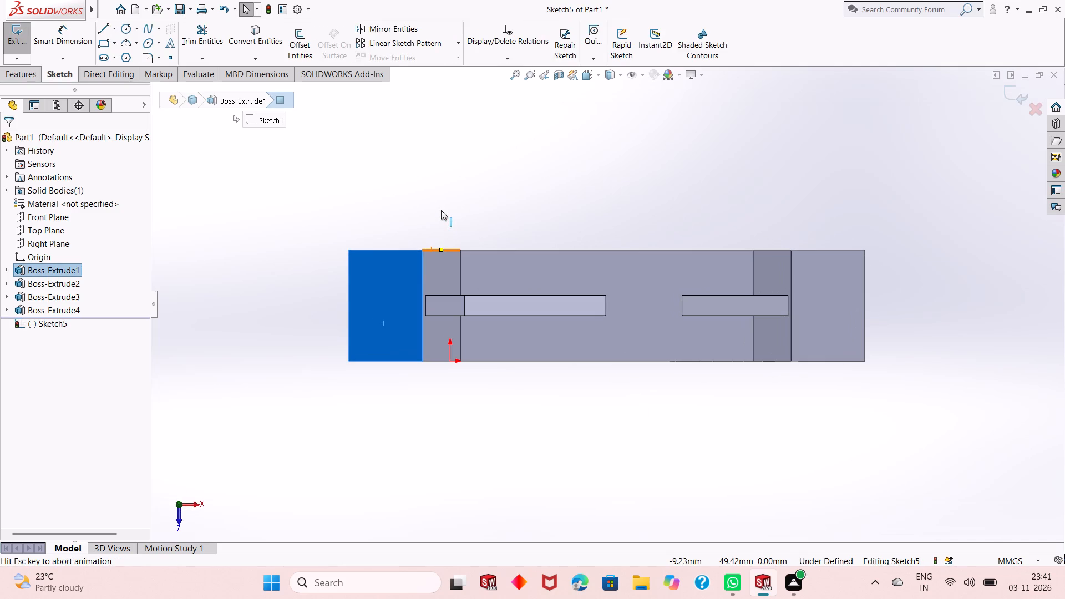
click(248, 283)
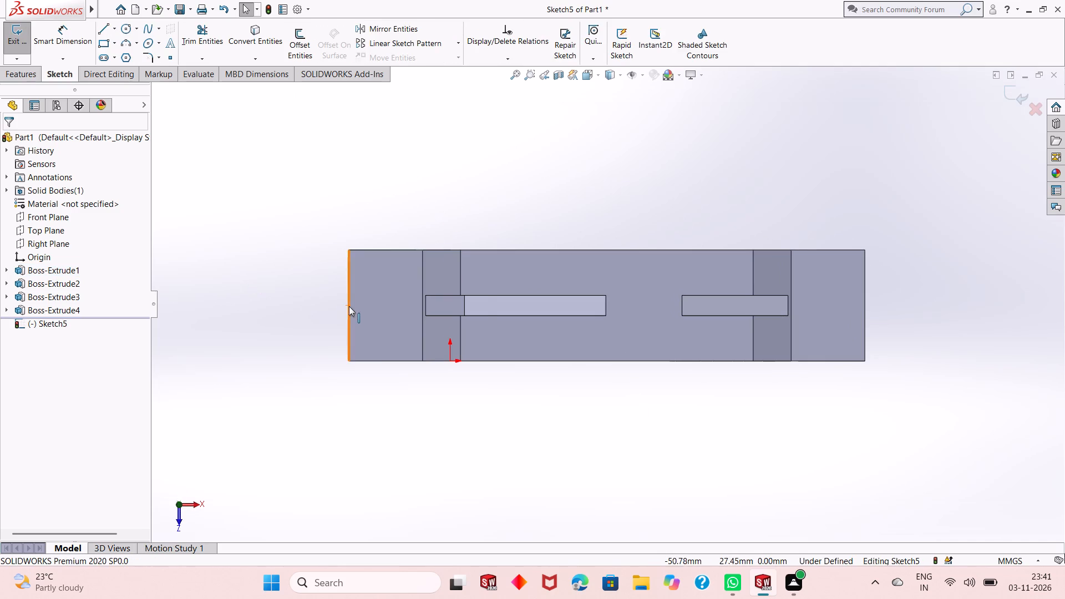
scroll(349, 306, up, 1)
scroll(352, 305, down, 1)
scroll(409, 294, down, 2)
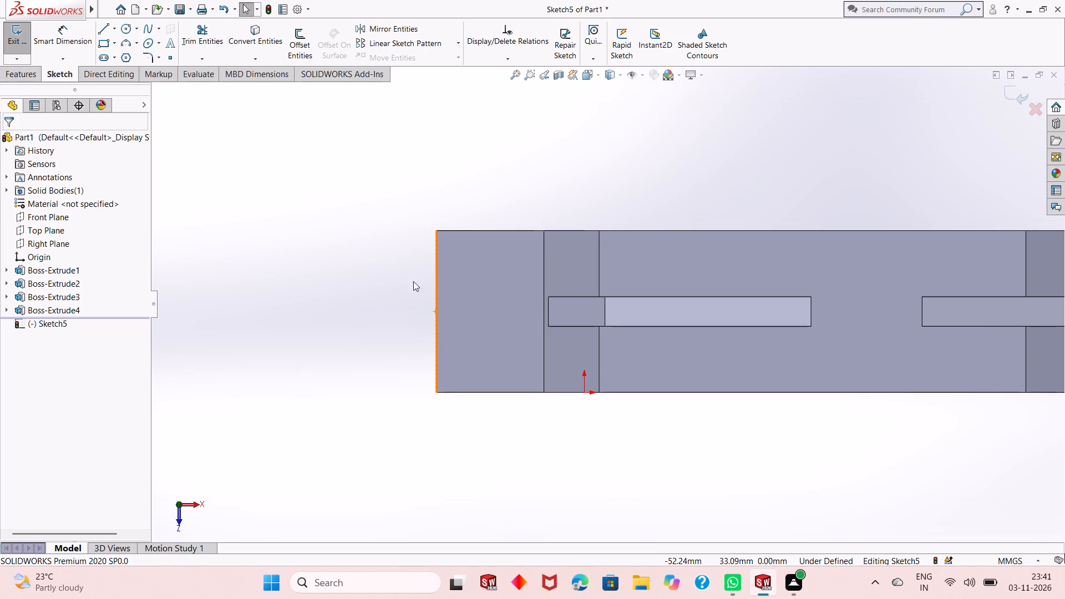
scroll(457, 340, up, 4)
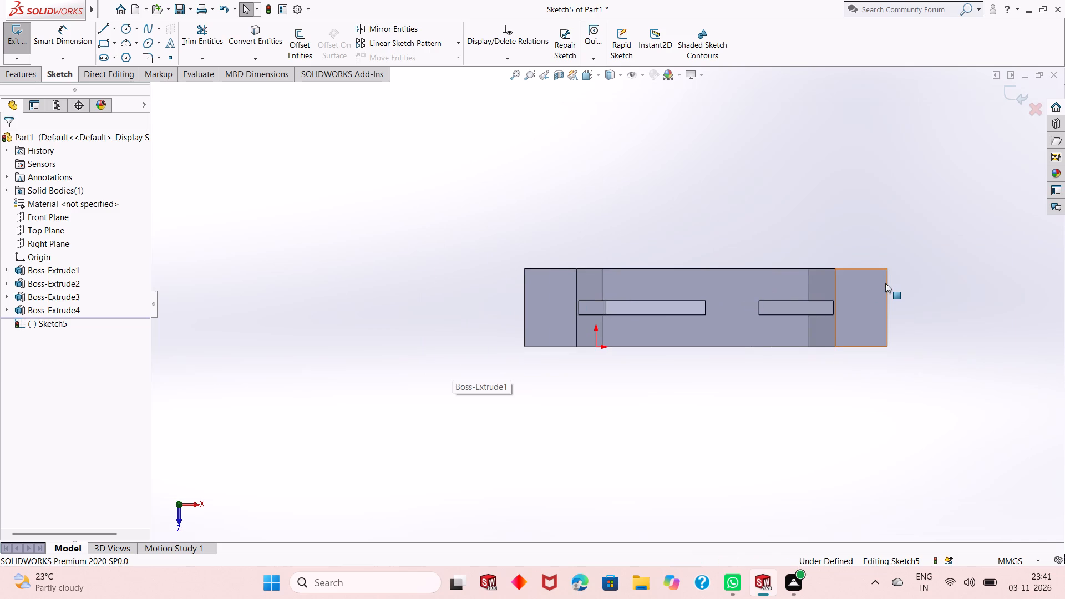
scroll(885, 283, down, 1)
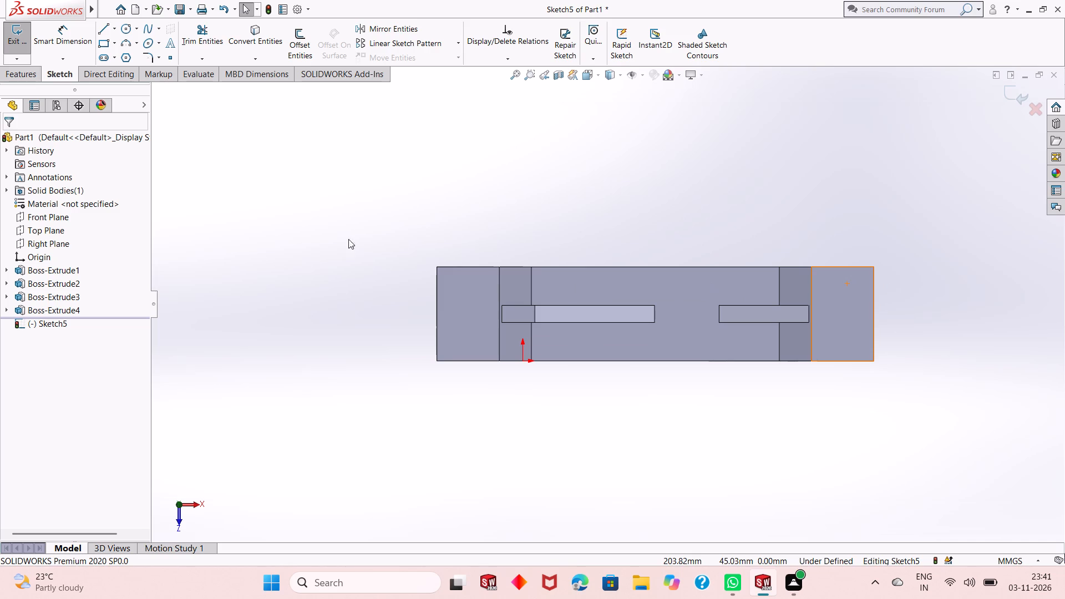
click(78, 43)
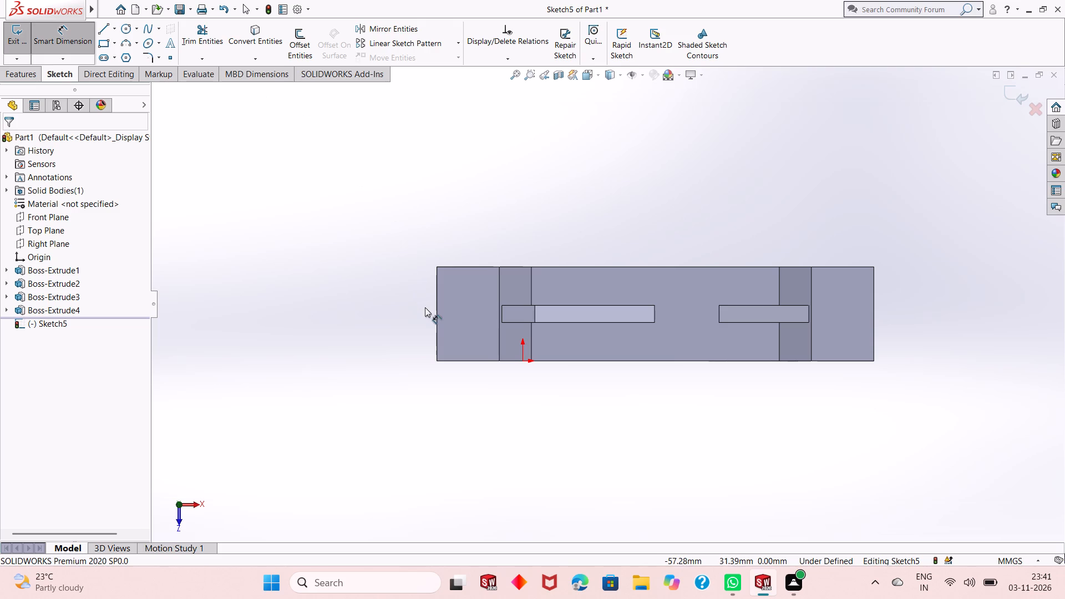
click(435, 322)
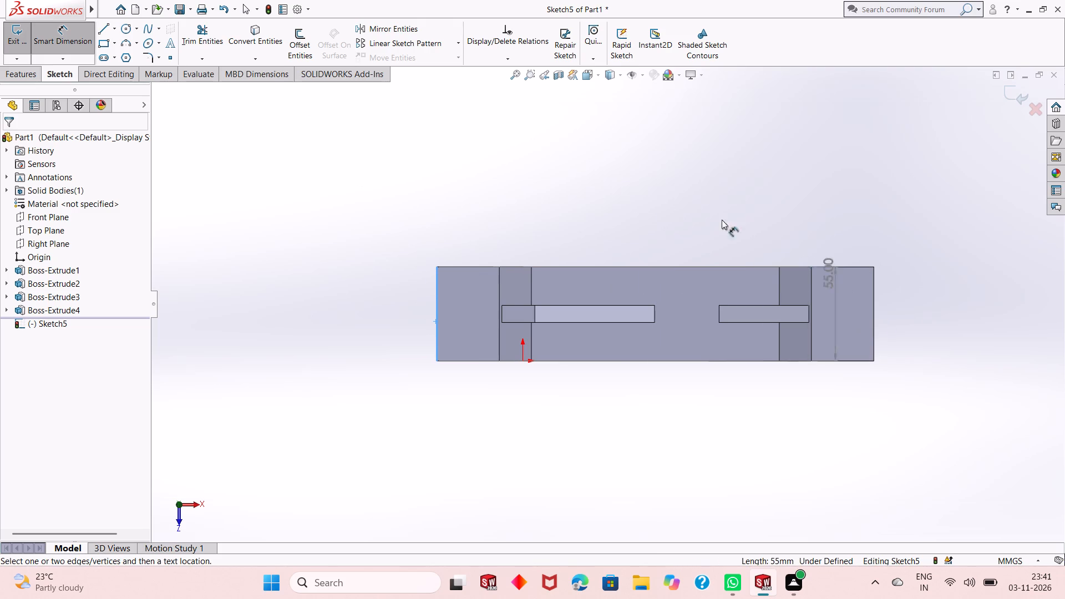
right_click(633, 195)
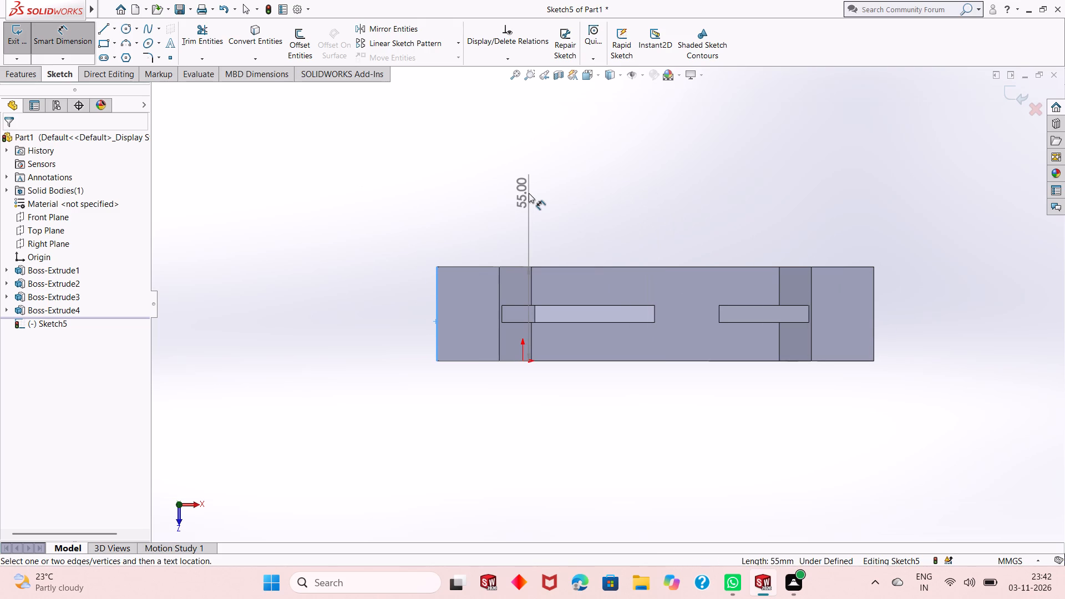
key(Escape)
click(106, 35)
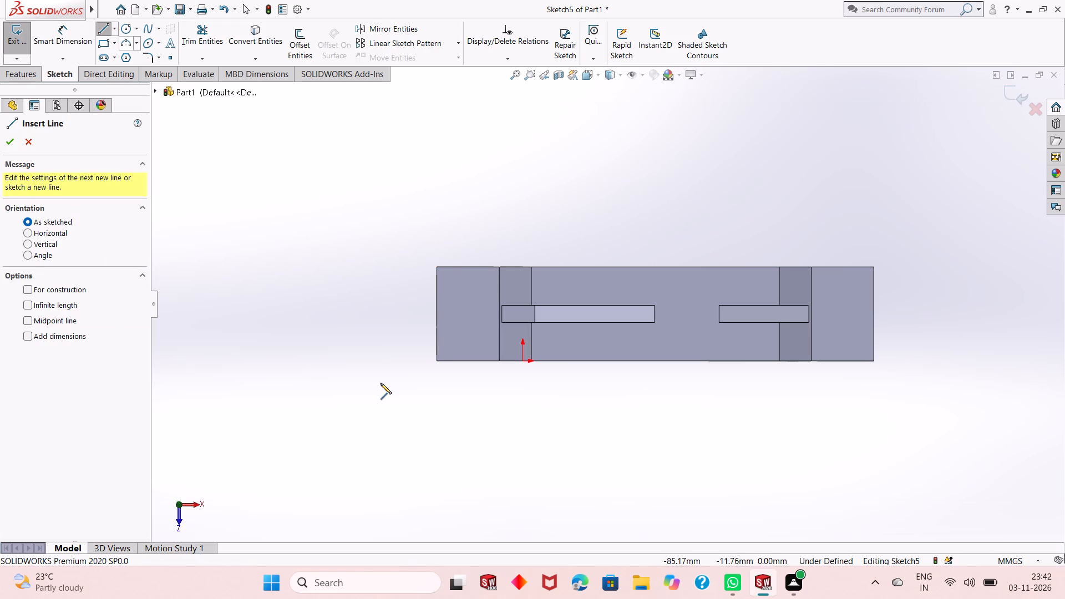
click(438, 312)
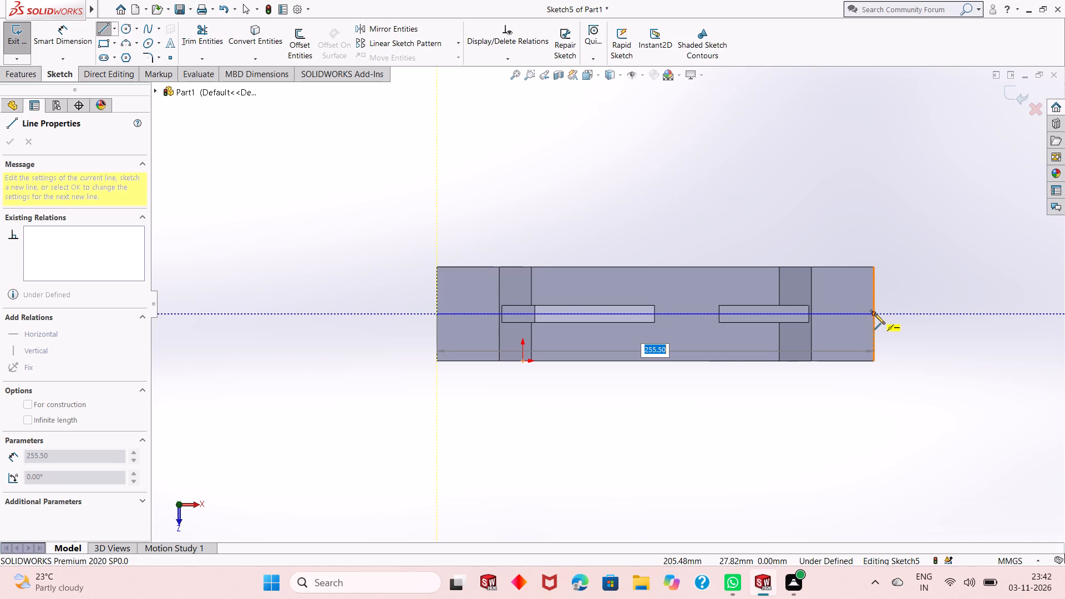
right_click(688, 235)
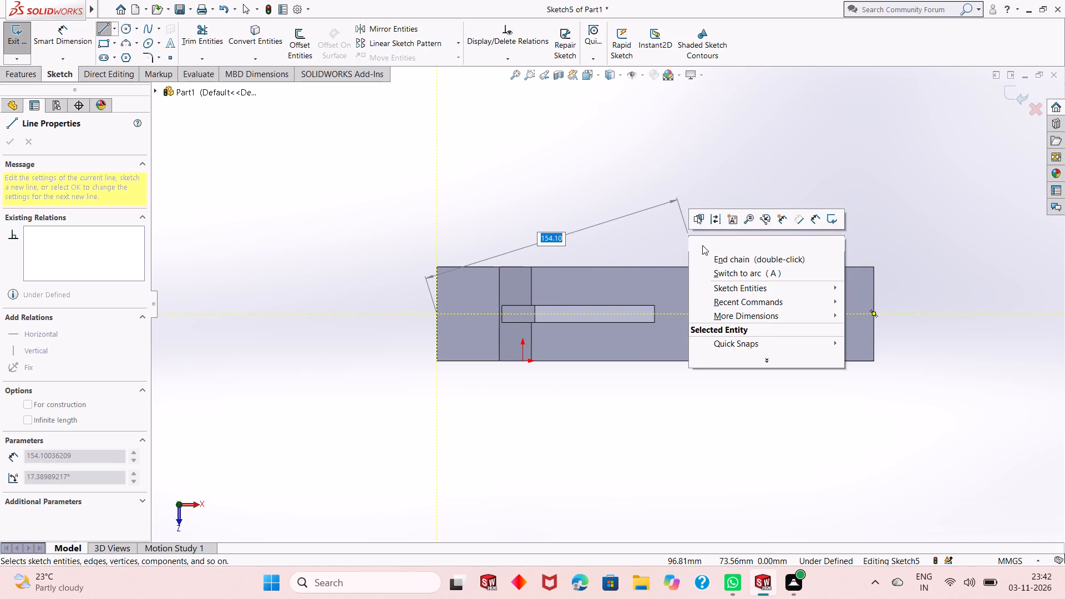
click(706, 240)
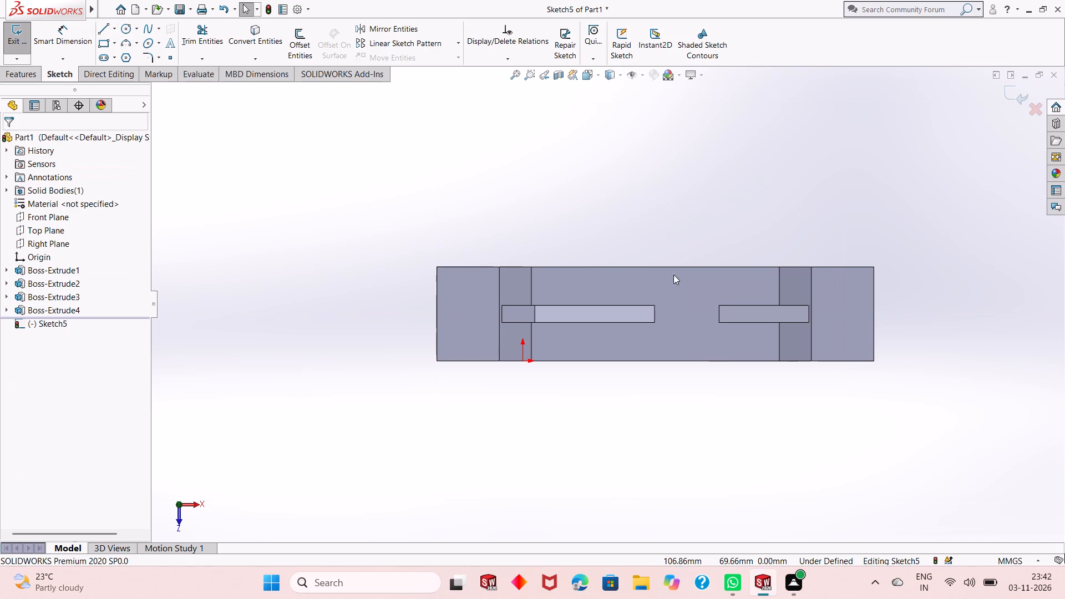
Sketch a diagonal line about 27 mm long across the left flange's front corner, from its outer edge to its front edge.
scroll(486, 242, down, 3)
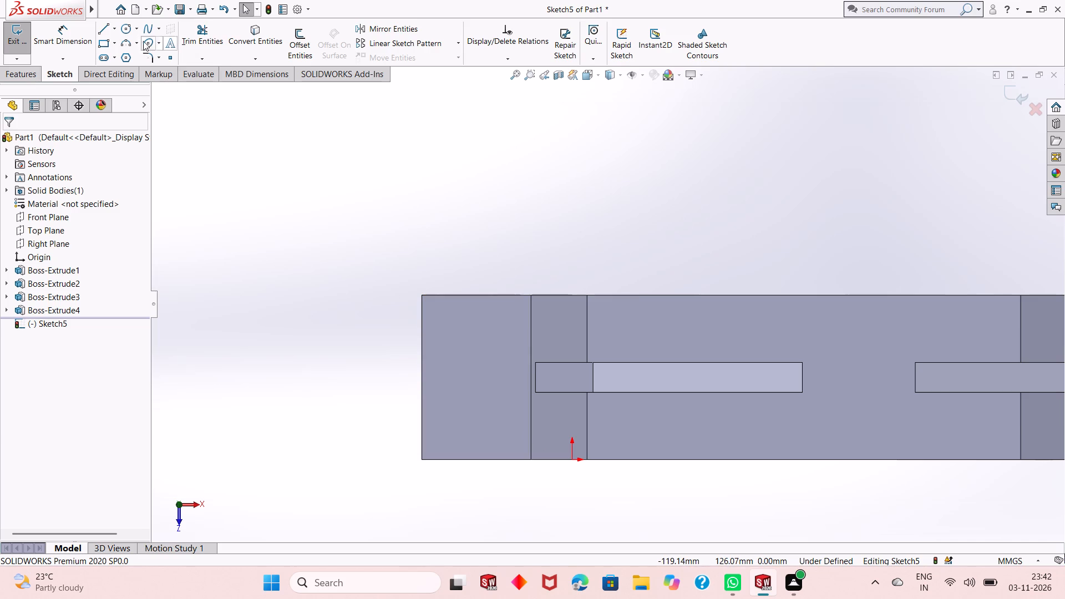
click(99, 28)
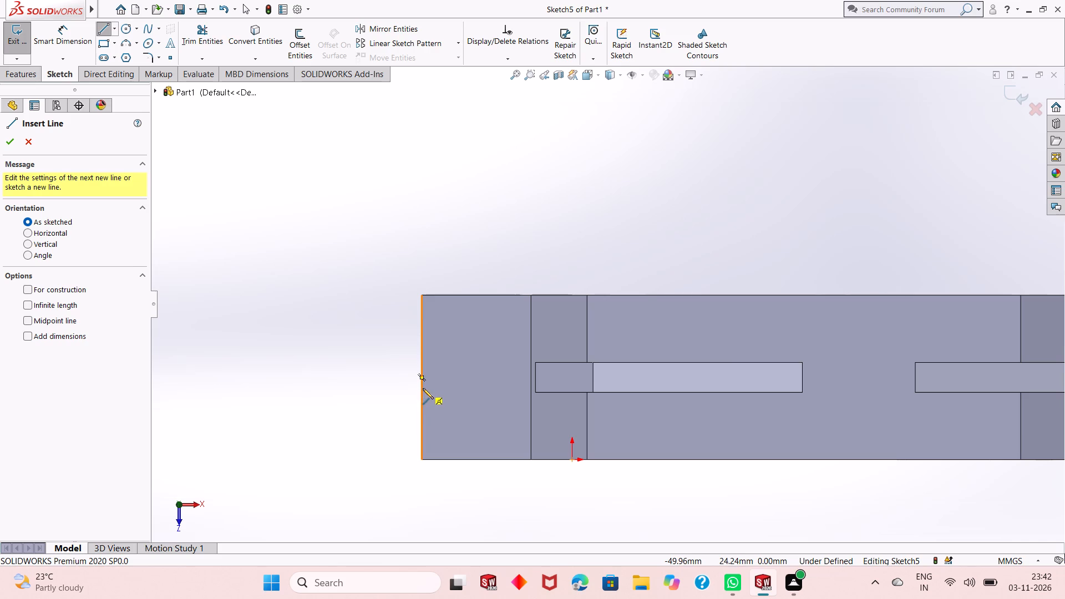
click(420, 392)
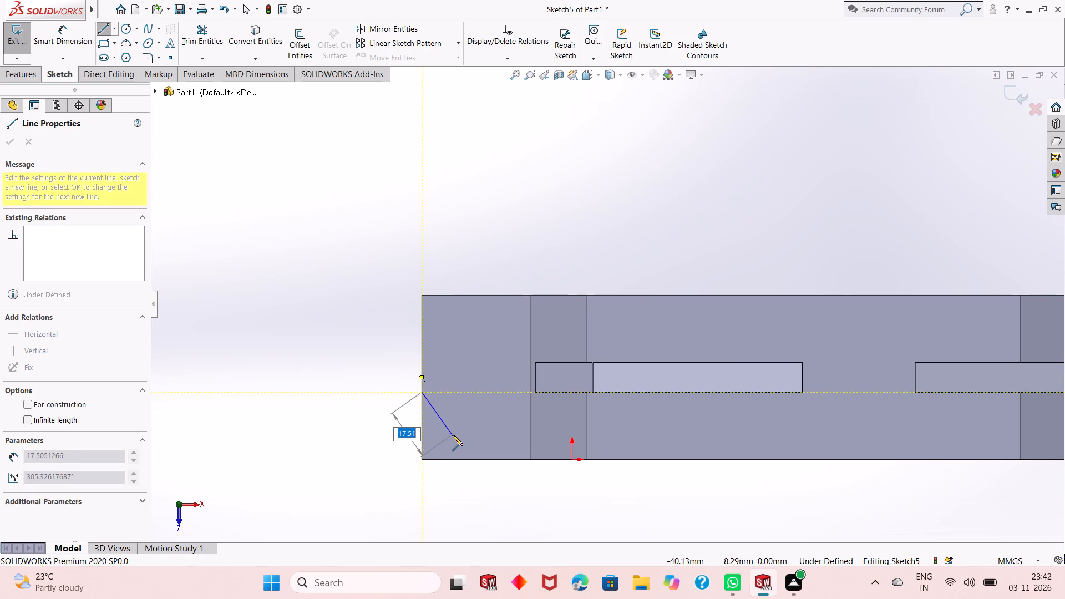
click(468, 460)
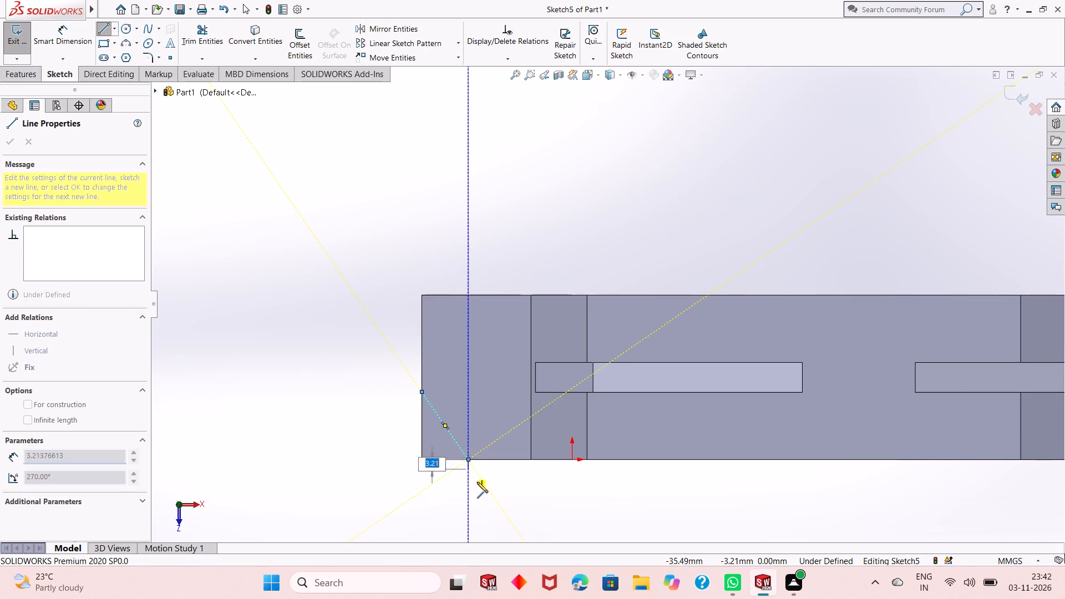
right_click(478, 483)
click(516, 466)
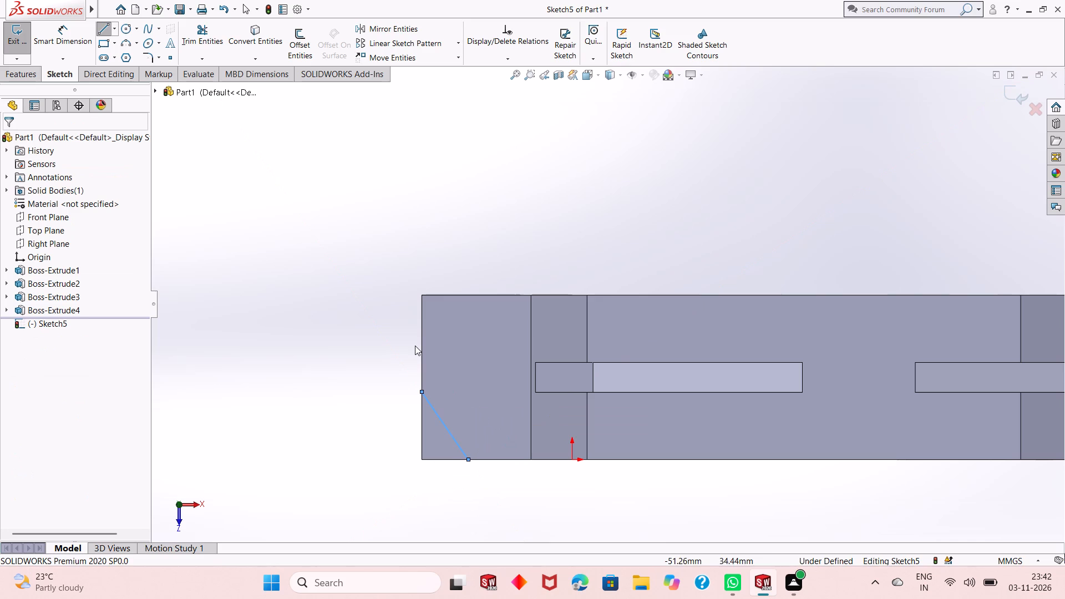
click(323, 245)
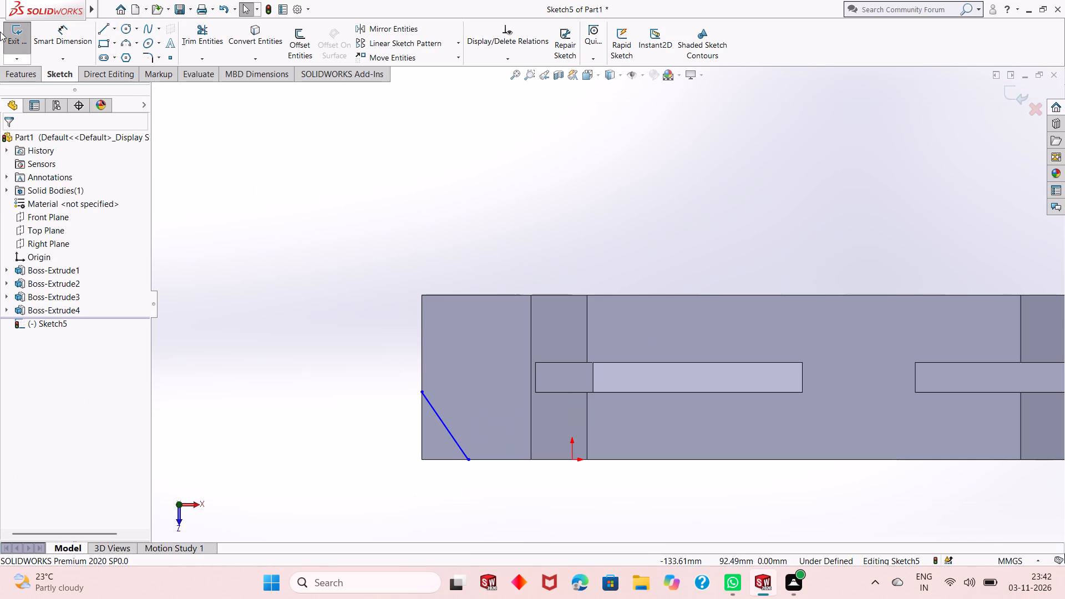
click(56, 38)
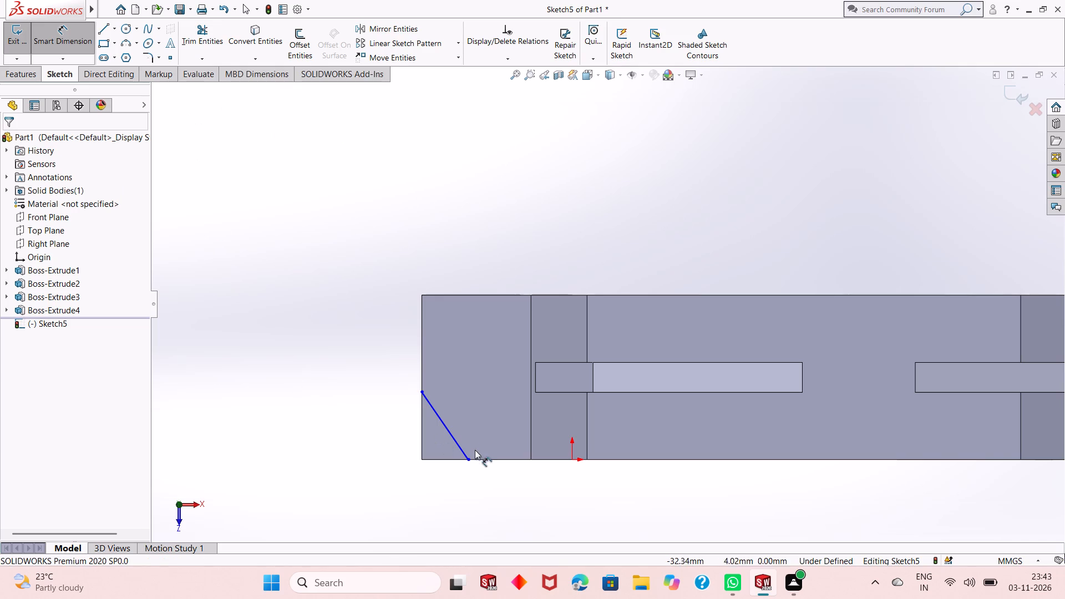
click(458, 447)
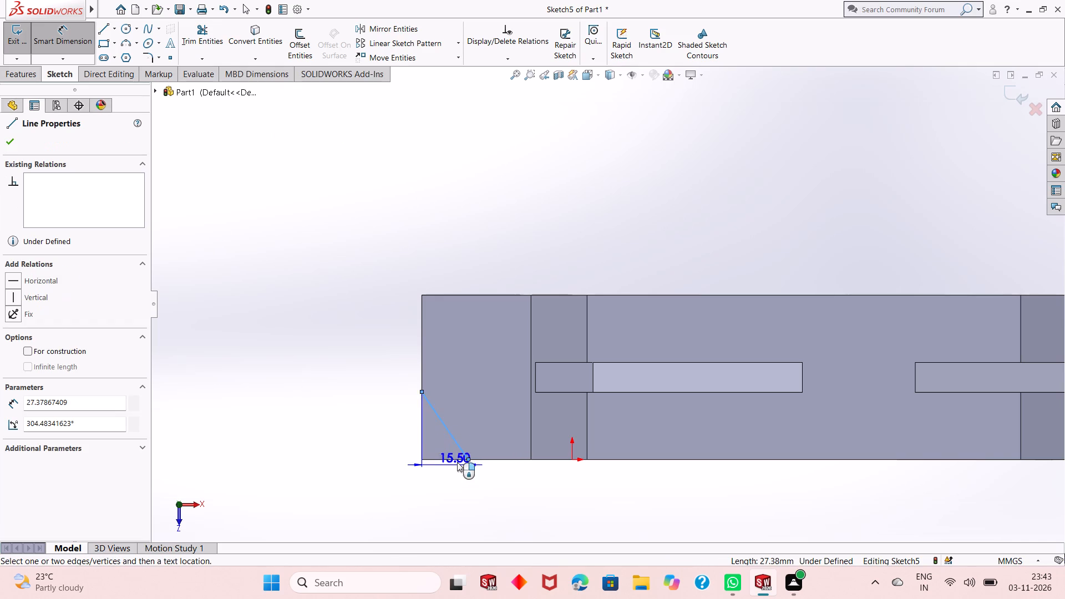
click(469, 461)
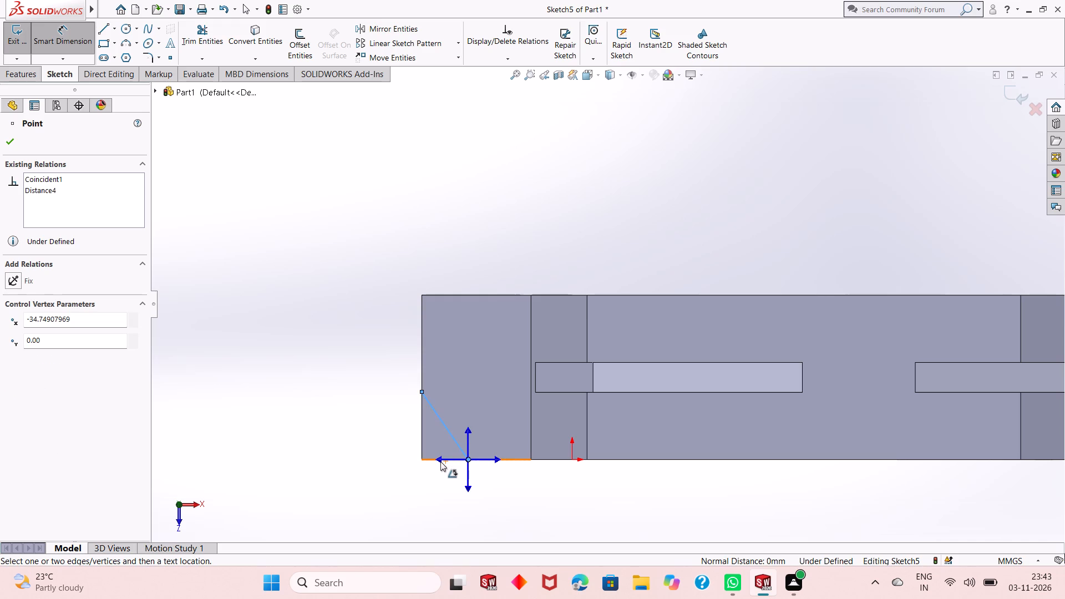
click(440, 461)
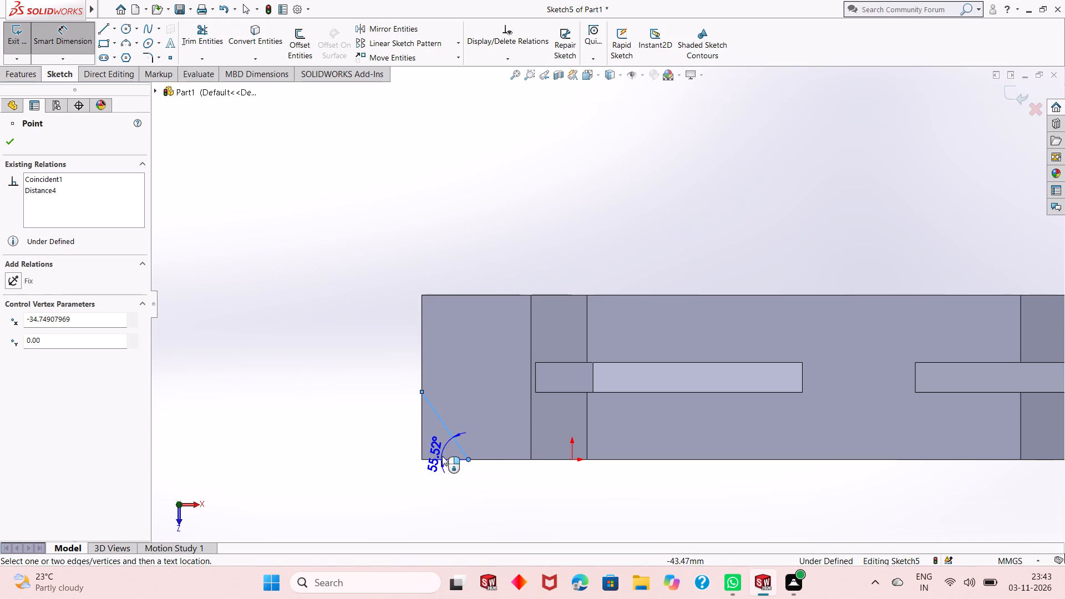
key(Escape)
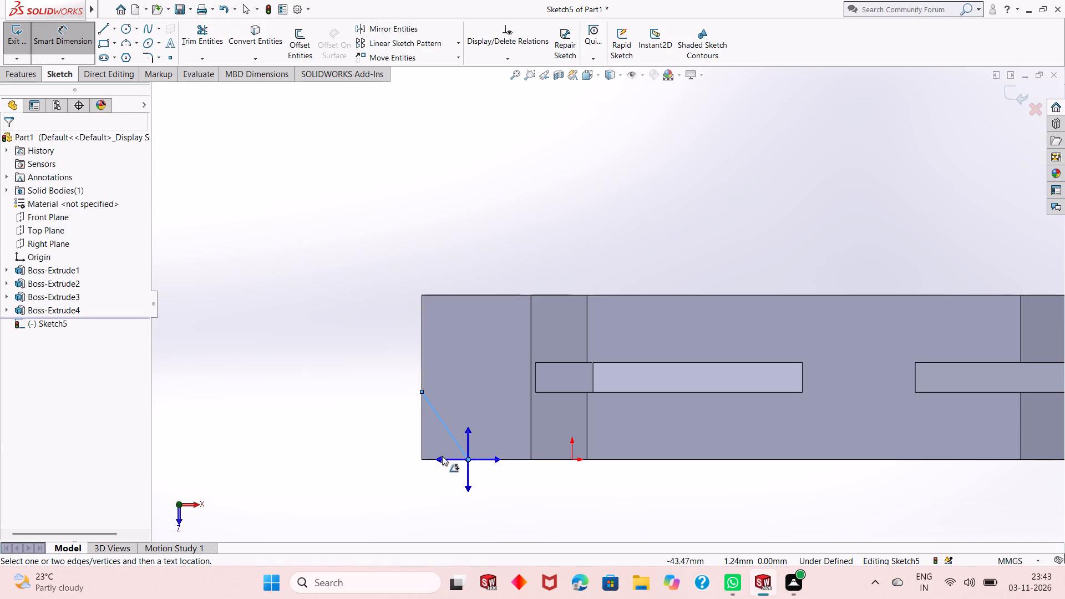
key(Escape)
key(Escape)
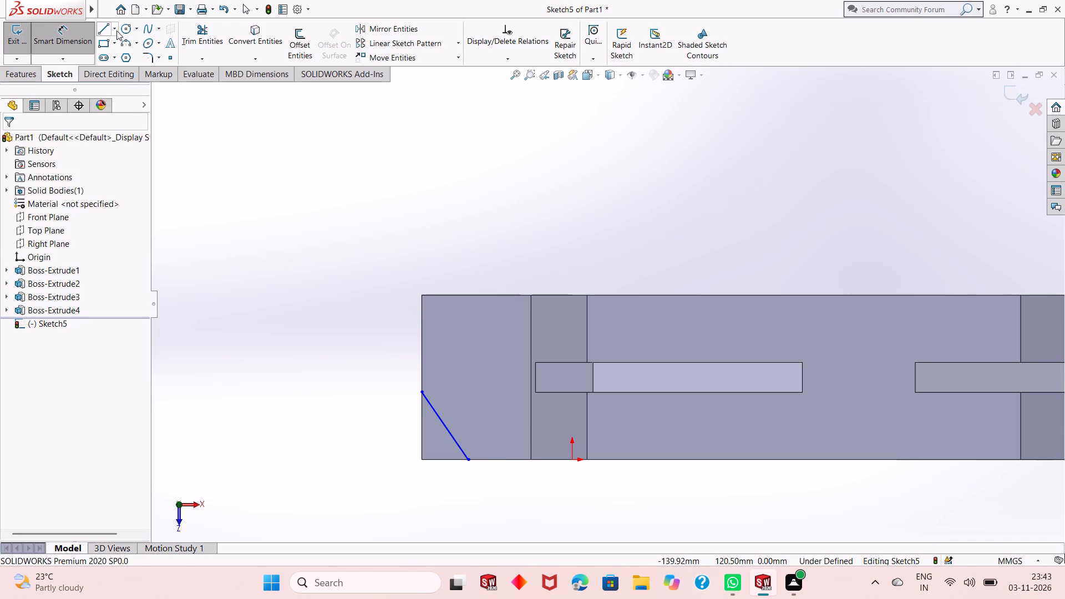
Sketch a vertical construction line about 22.57 mm long along the left flange's outer edge, from the diagonal's endpoint to the front corner.
click(116, 31)
click(116, 60)
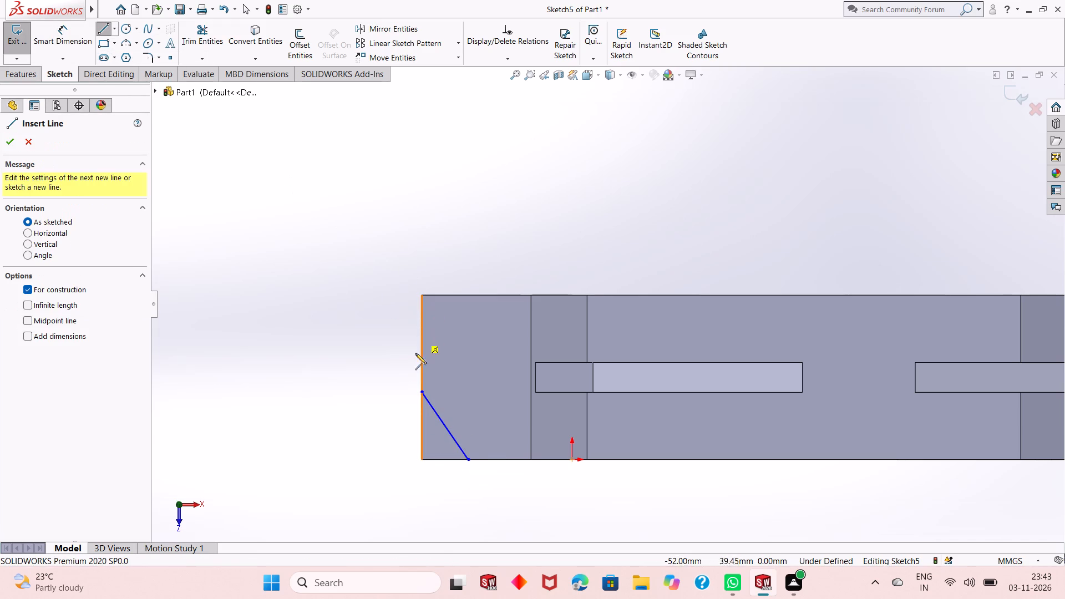
click(422, 394)
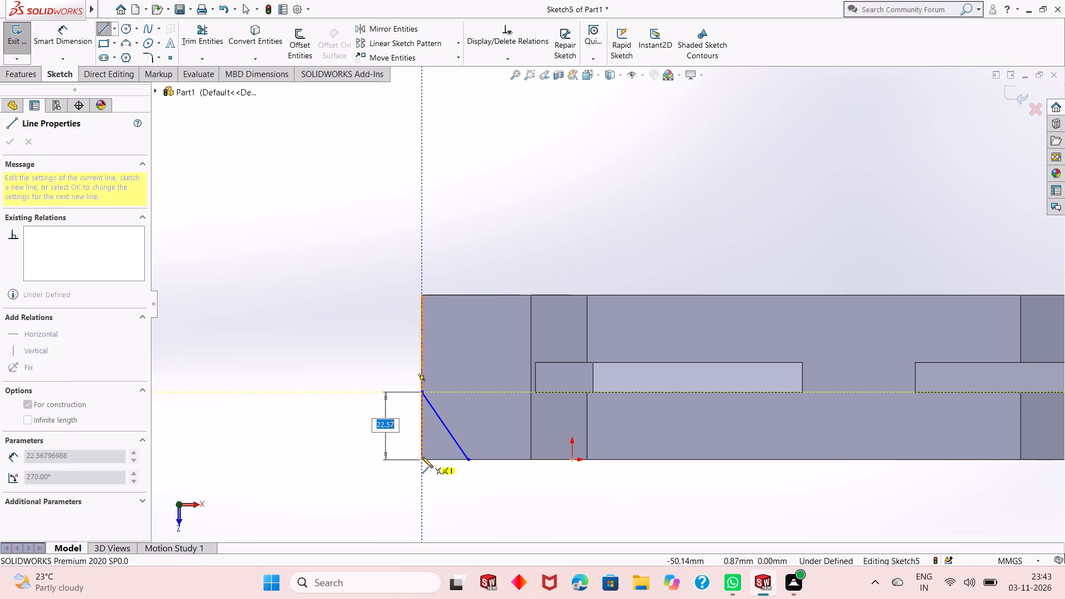
click(420, 460)
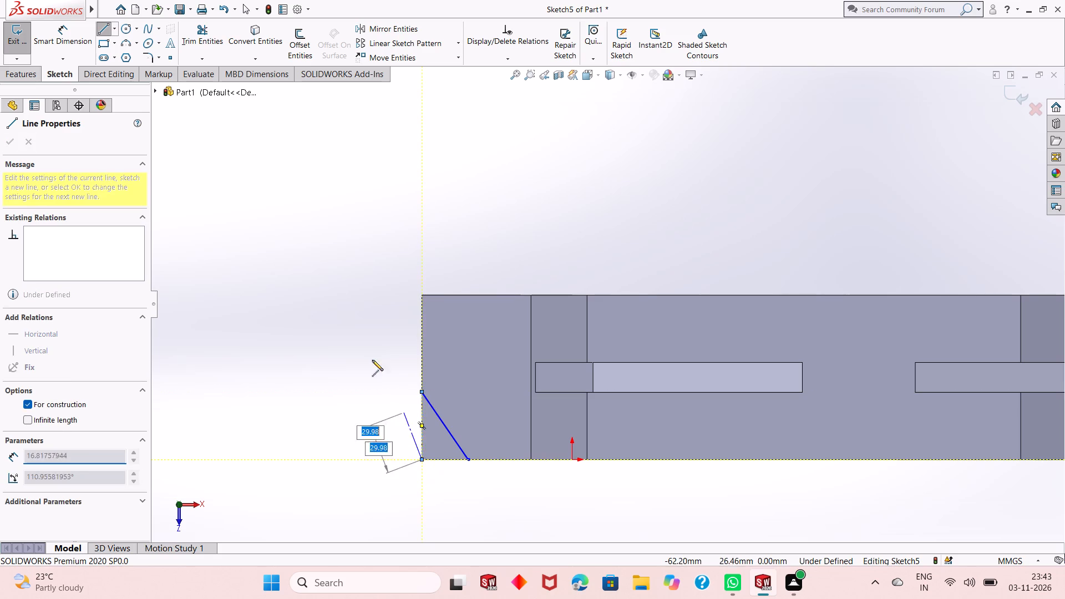
right_click(361, 337)
click(373, 348)
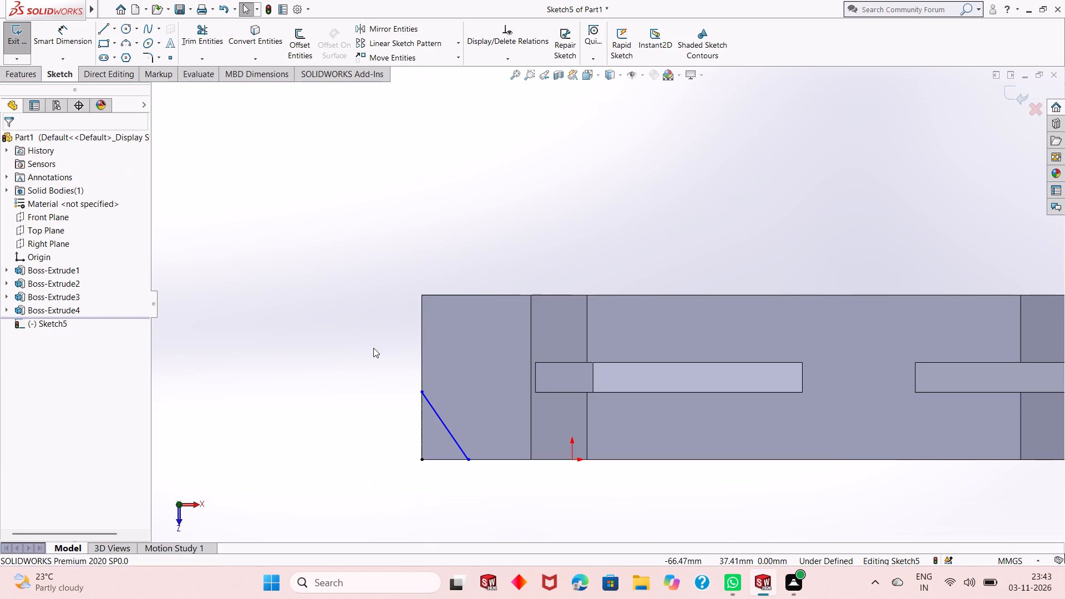
Dimension the angle between the front diagonal and the vertical construction line as 30 degrees.
click(74, 45)
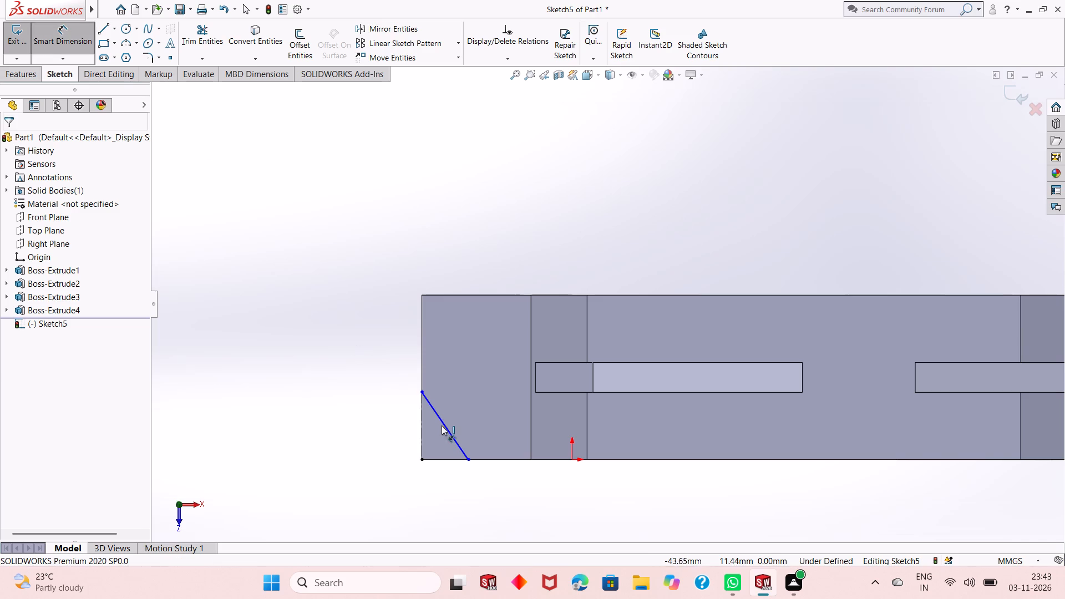
click(447, 429)
click(420, 439)
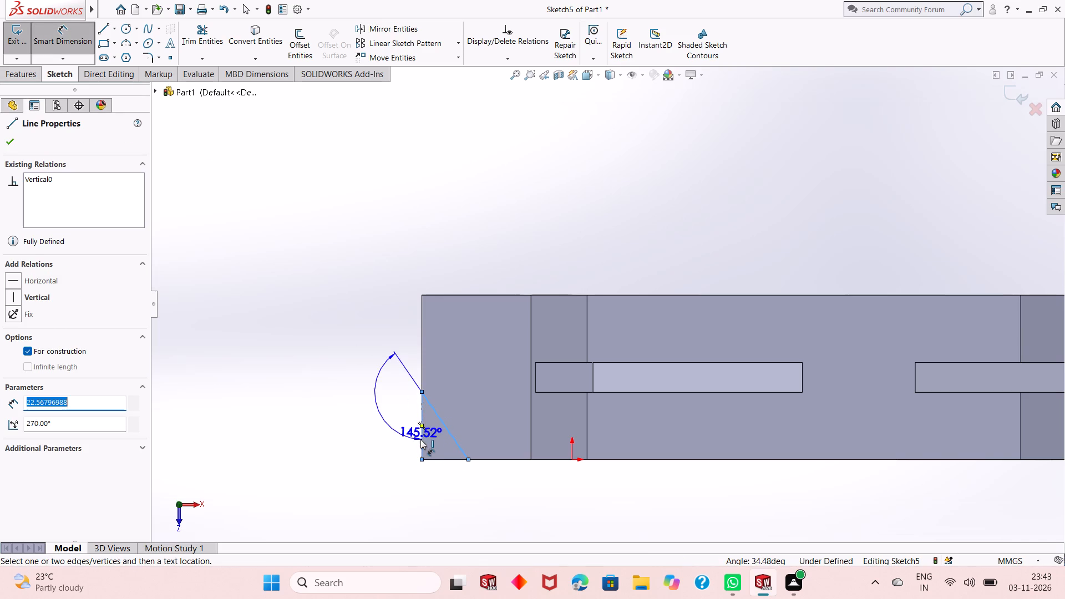
click(438, 446)
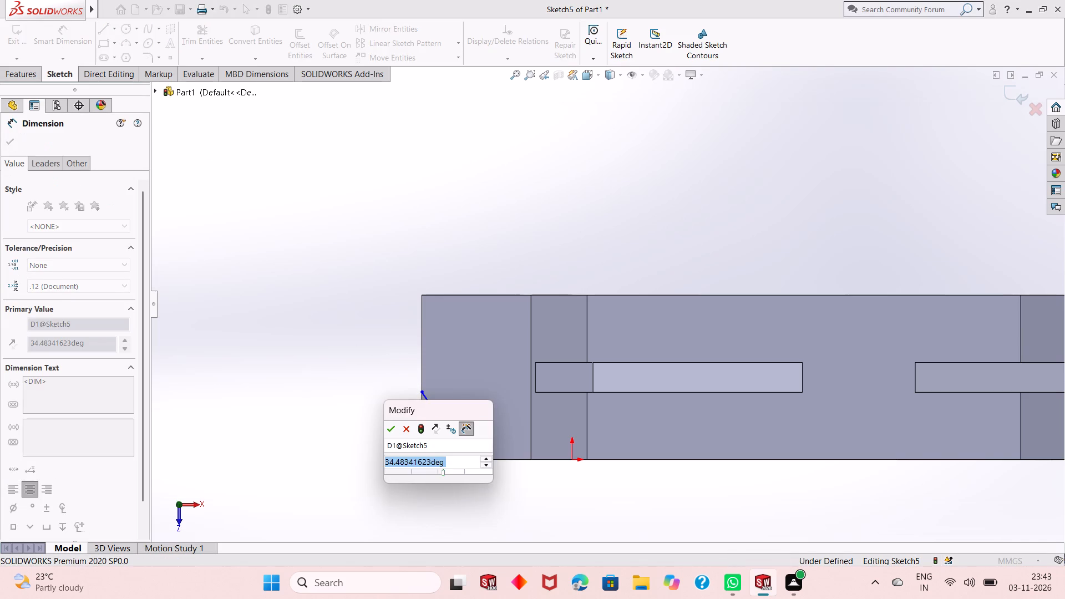
text(30)
key(Return)
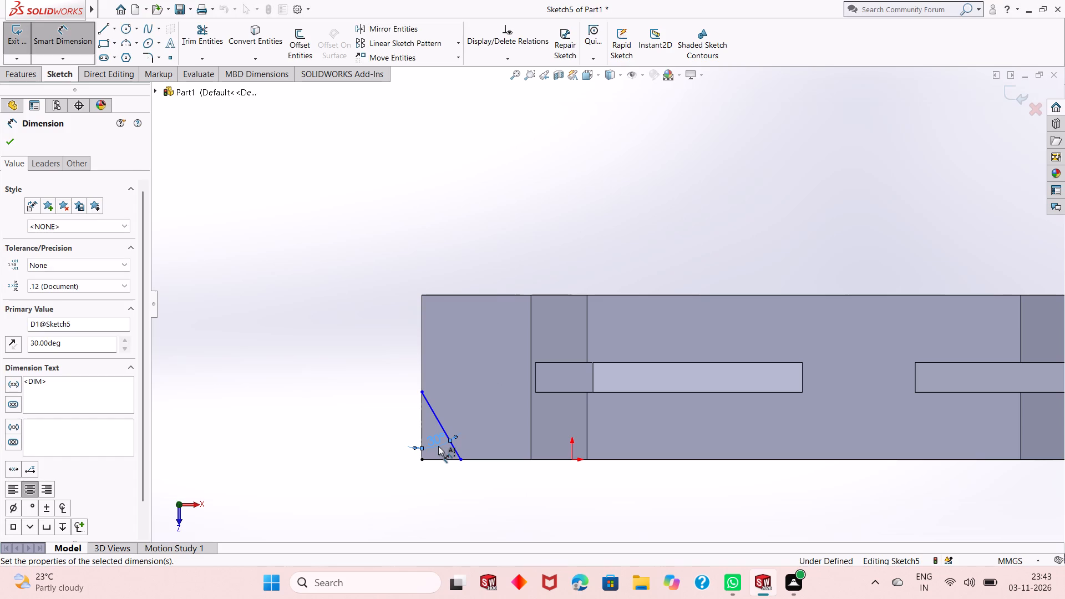
right_click(374, 225)
click(396, 266)
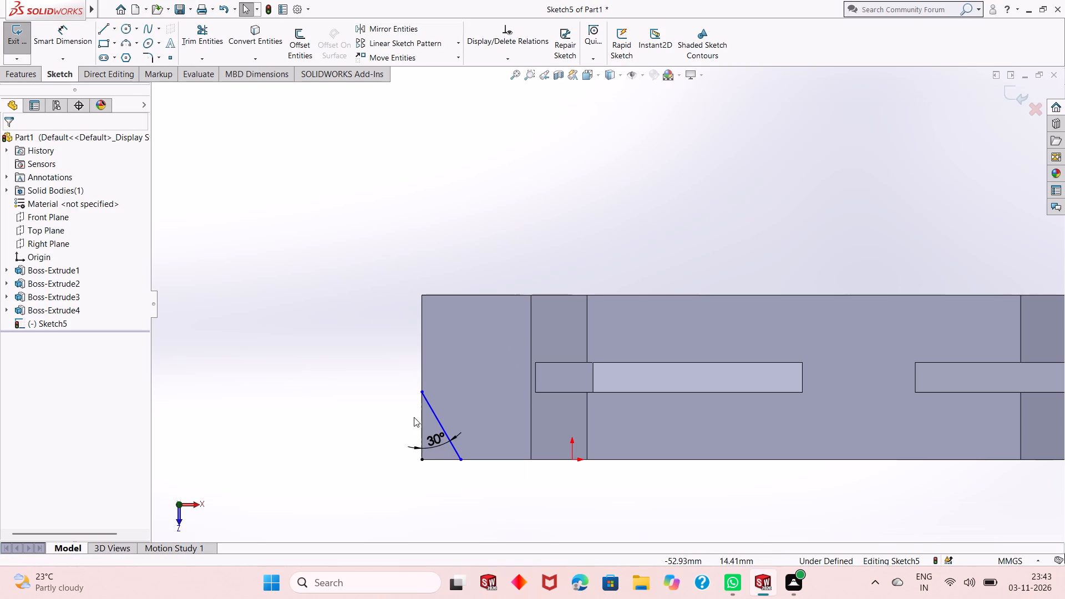
Add a Fix relation to the diagonal's endpoint on the left flange's outer edge.
click(423, 393)
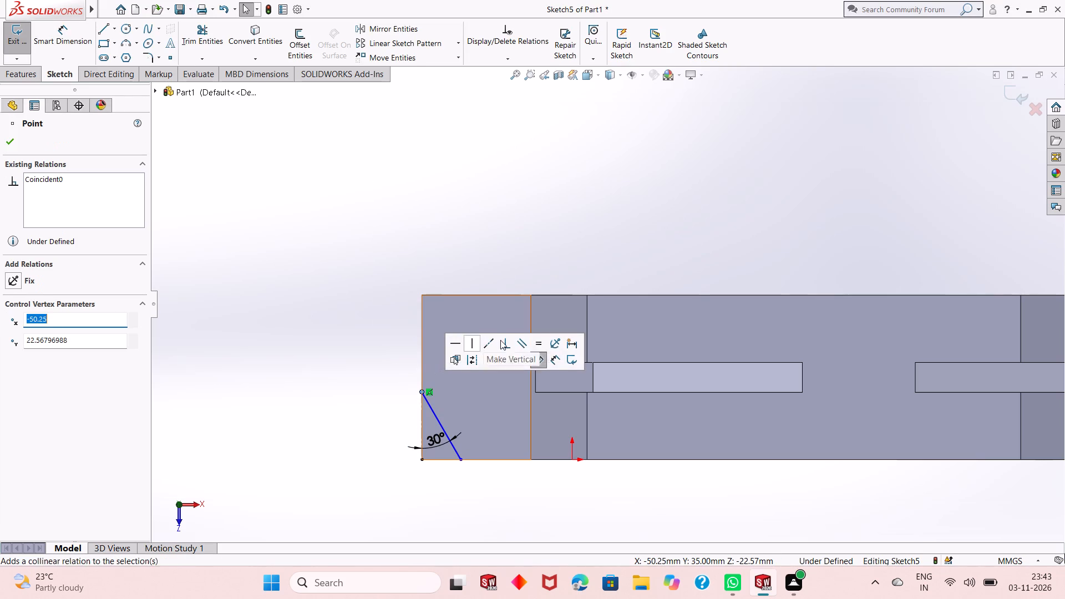
click(554, 344)
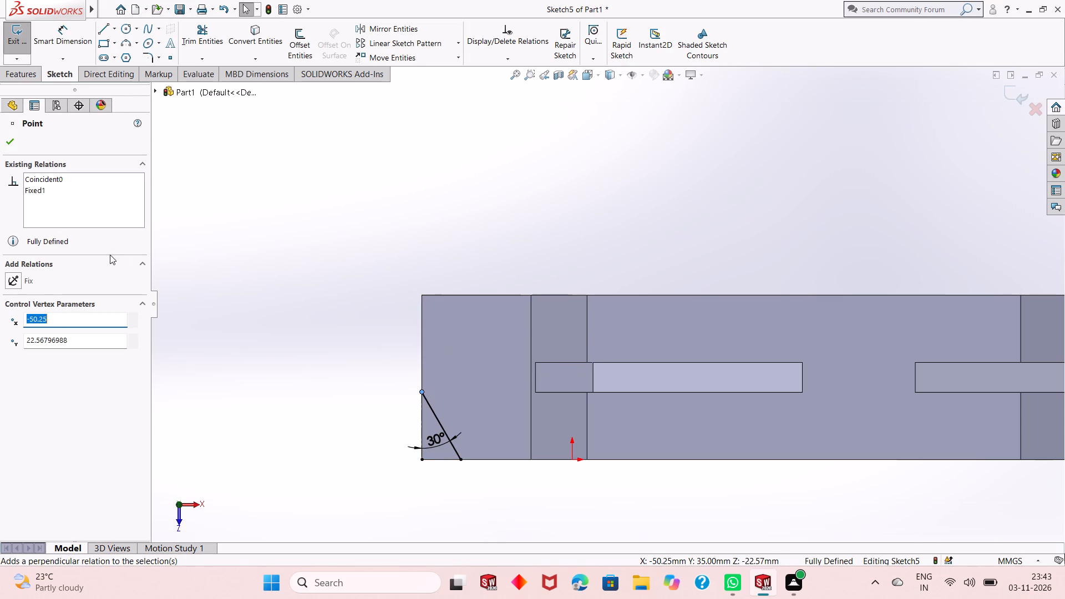
click(14, 142)
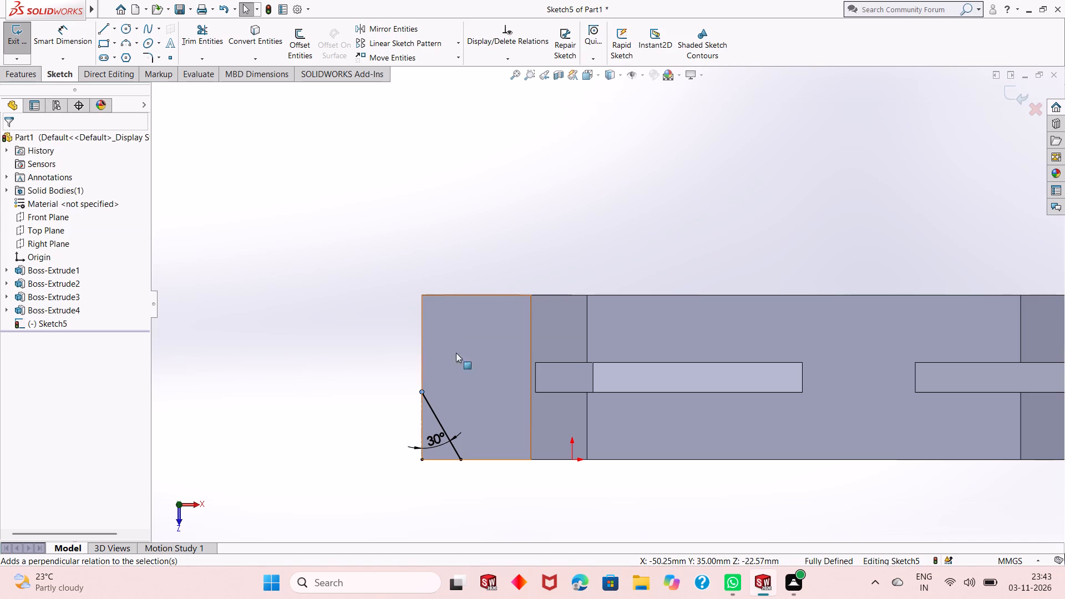
scroll(524, 409, down, 2)
click(296, 428)
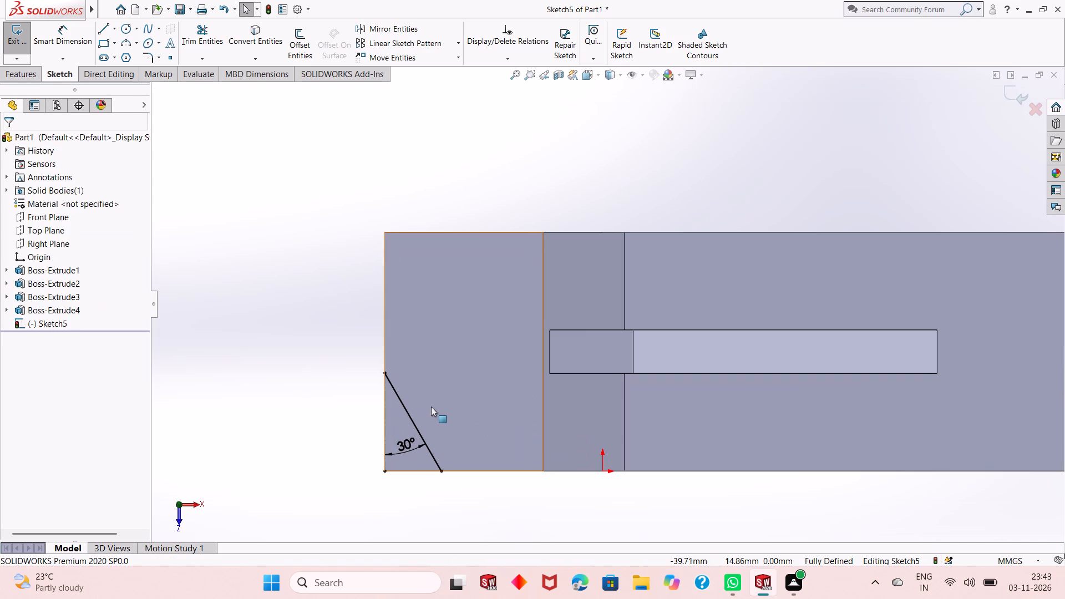
Sketch a second diagonal from the fixed point to the rear edge, and close the profile along the flange's rear, inner and front edges.
scroll(431, 407, down, 2)
scroll(431, 407, up, 2)
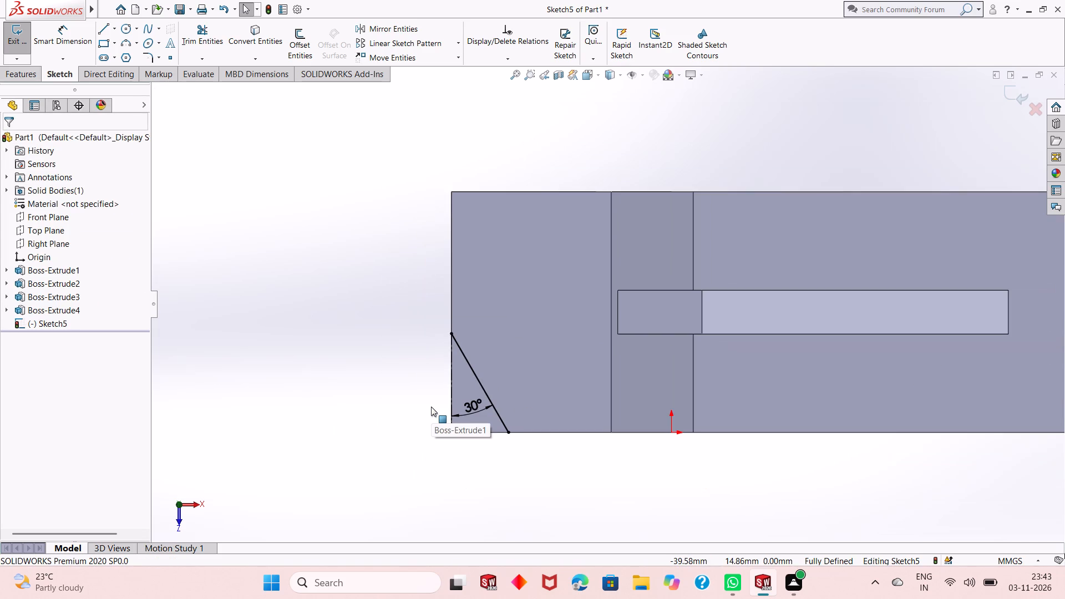
scroll(431, 407, up, 4)
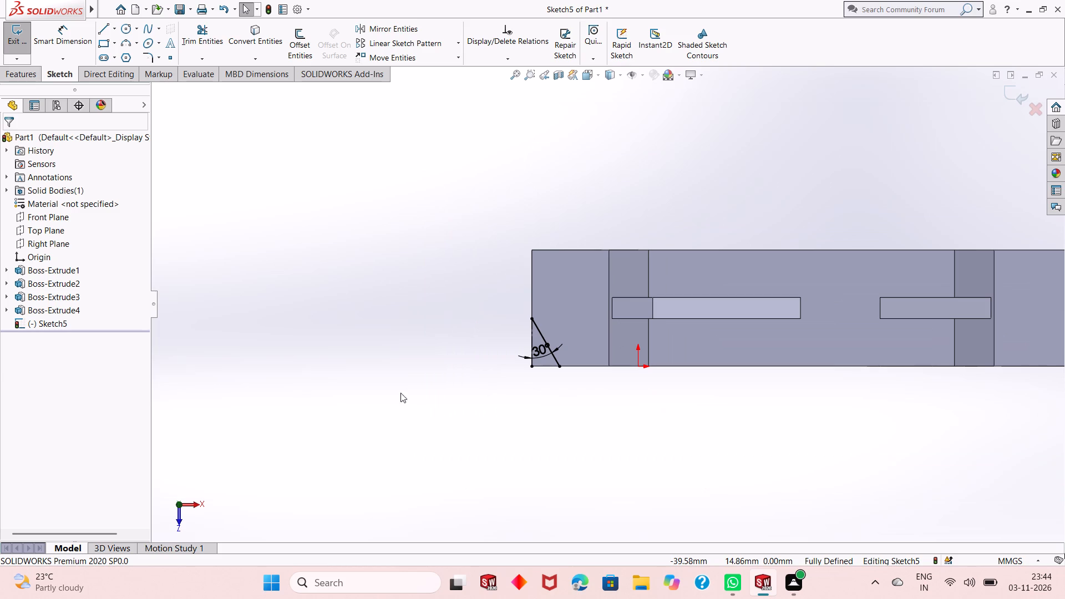
click(104, 34)
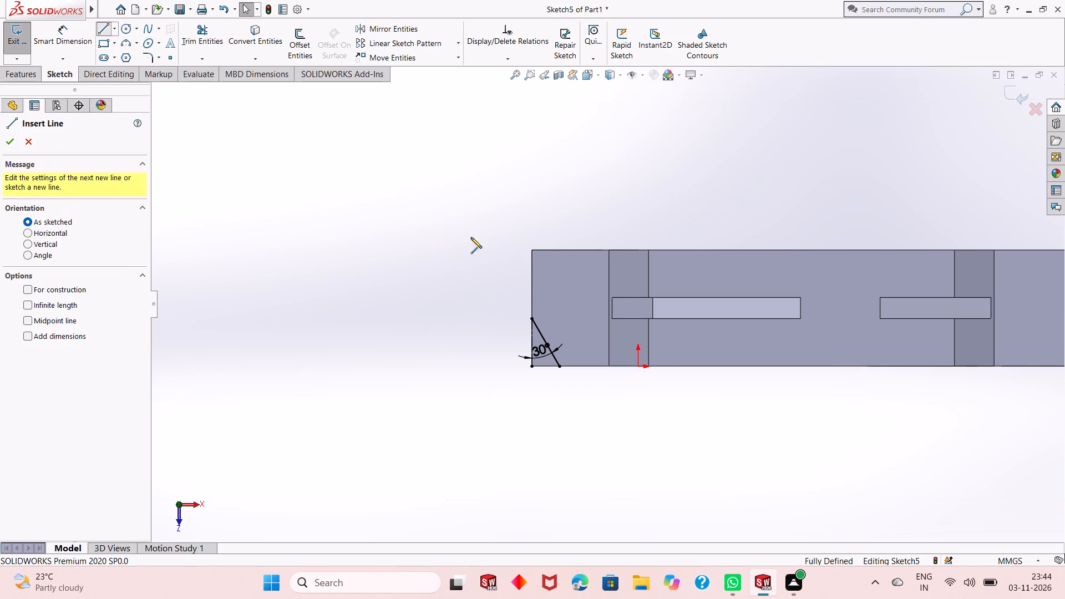
click(531, 316)
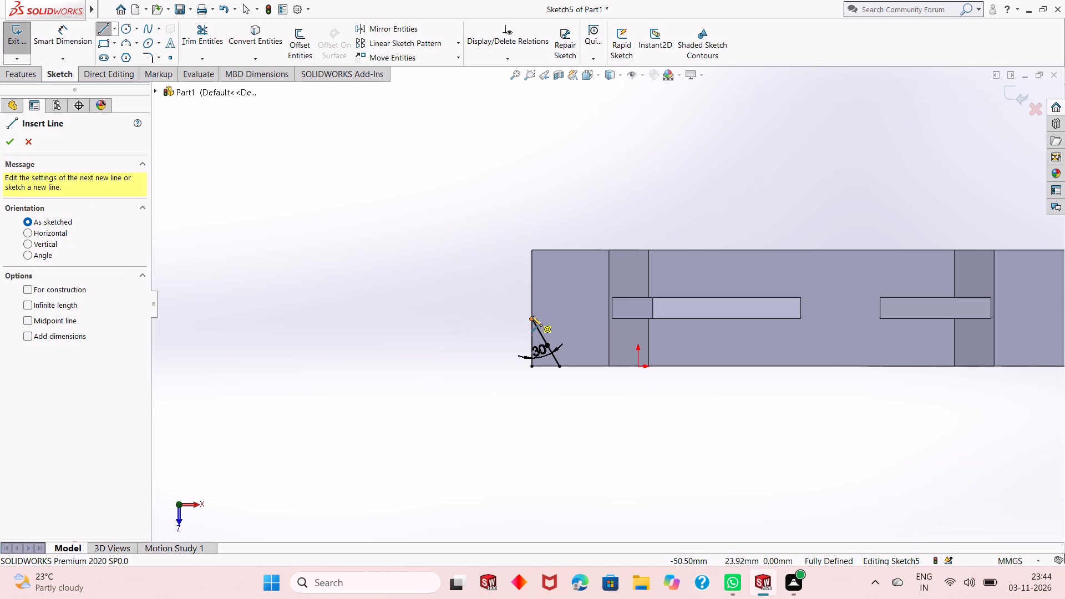
click(564, 250)
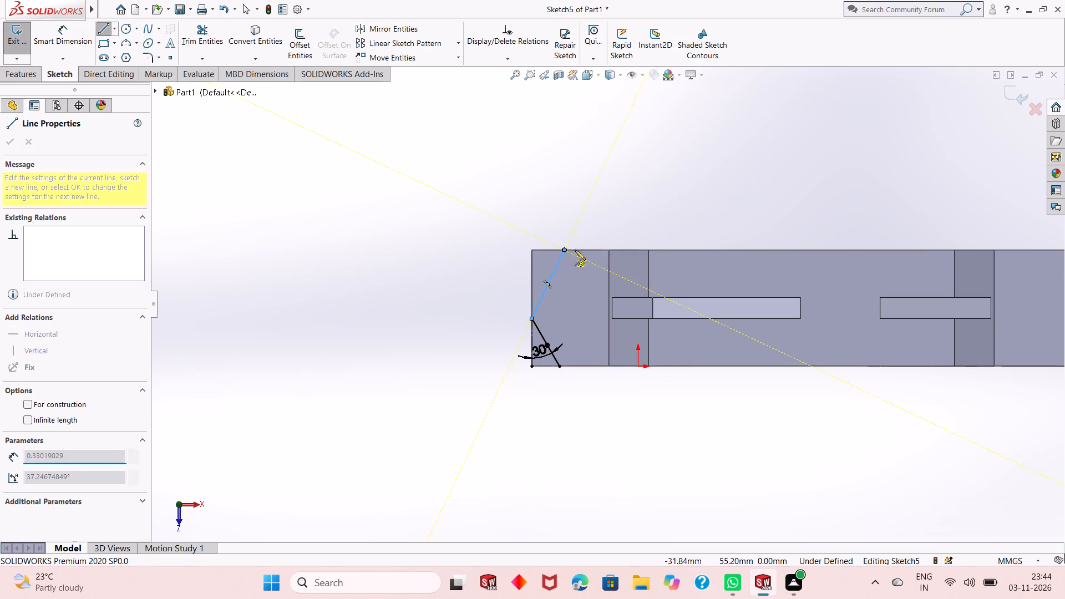
click(610, 251)
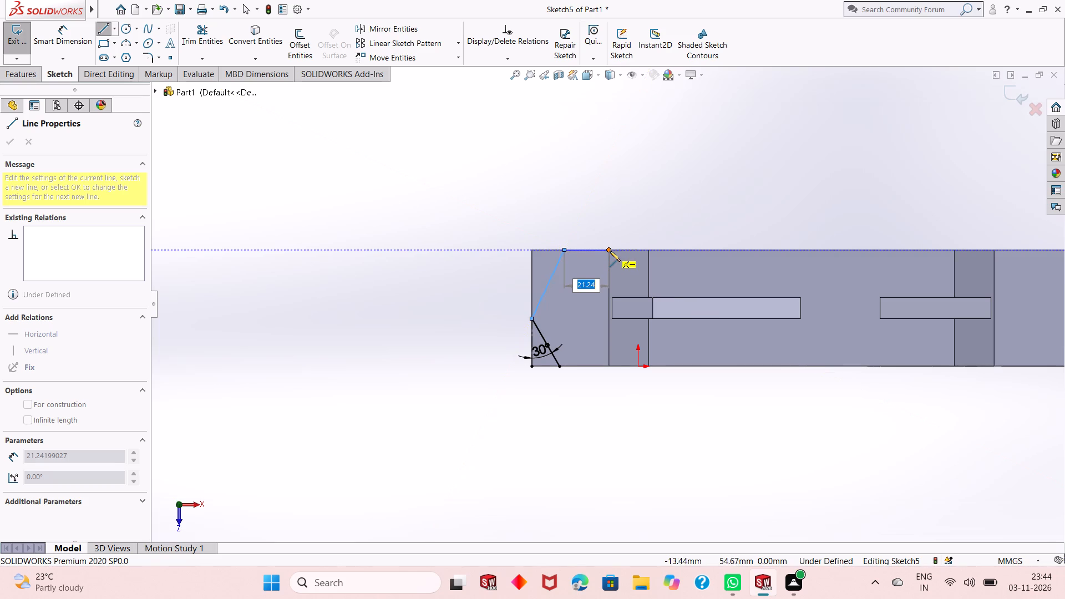
click(608, 367)
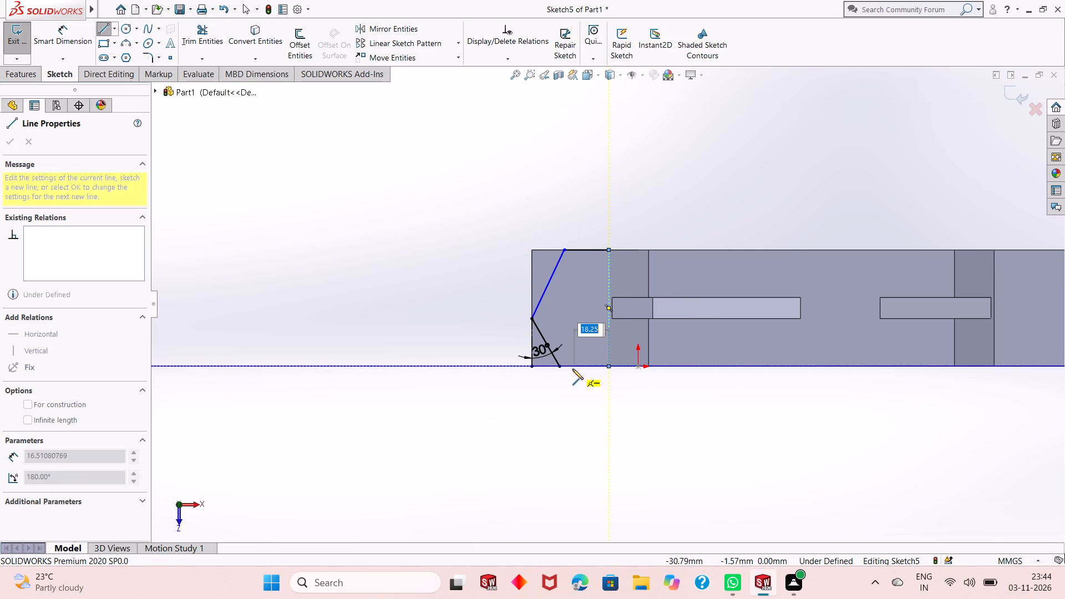
click(560, 365)
right_click(616, 184)
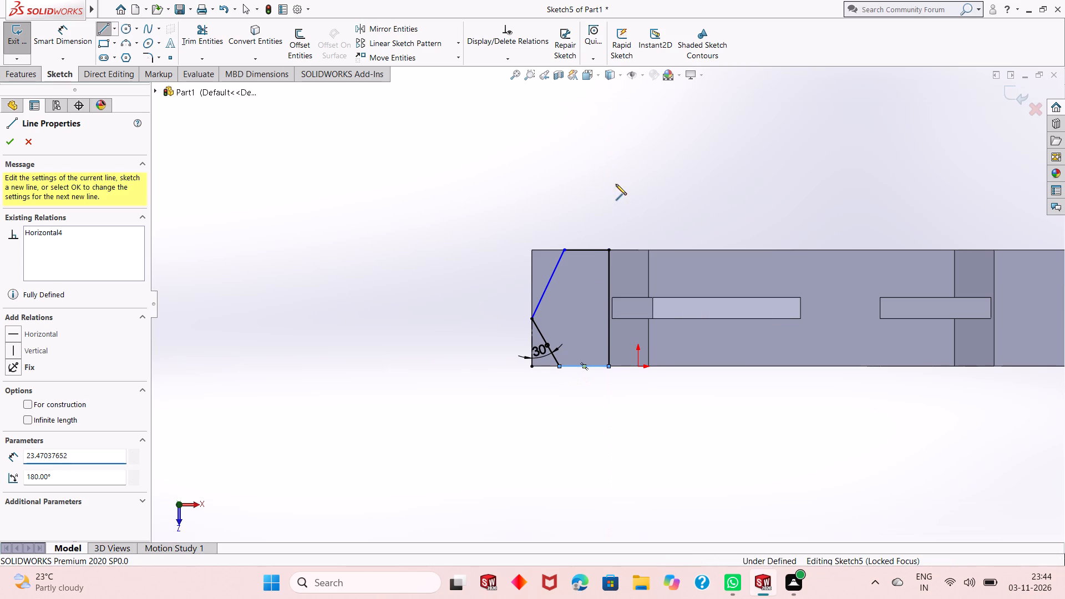
click(626, 197)
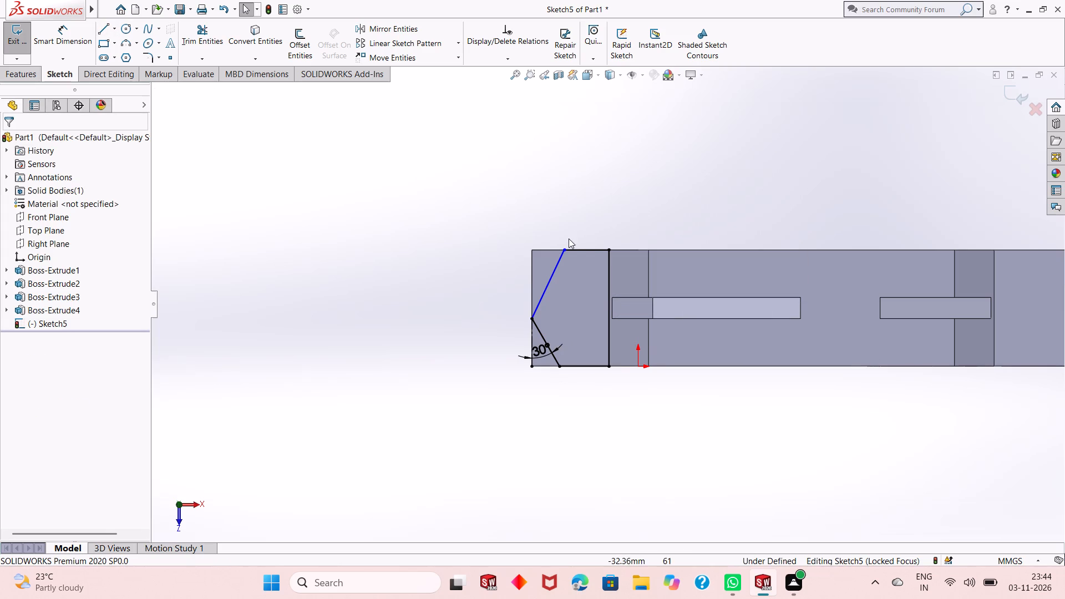
Add a Fix relation to the second diagonal's endpoint on the left flange's rear edge.
click(565, 251)
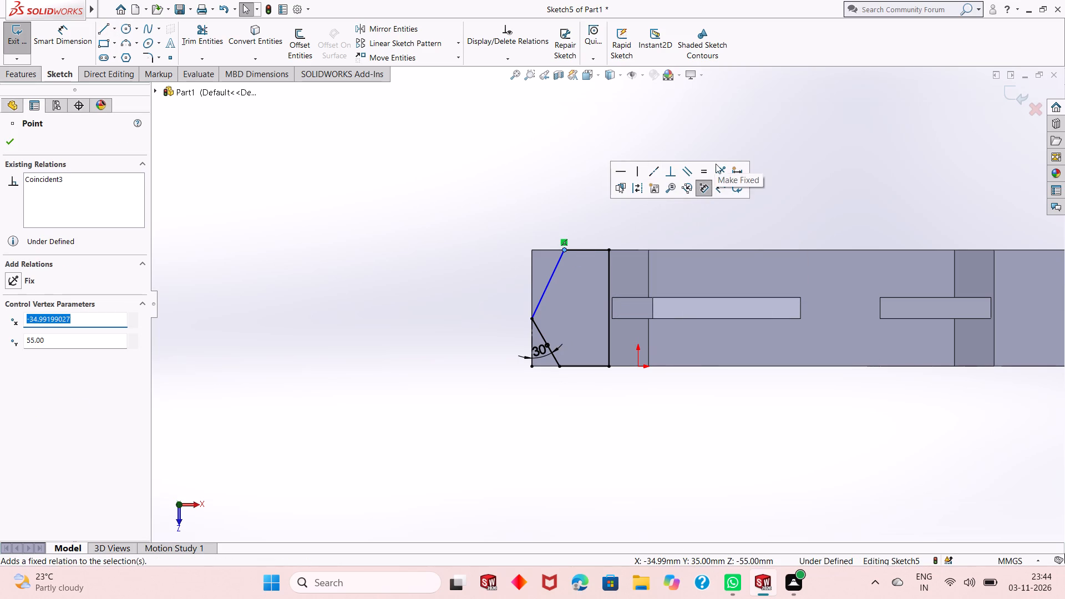
click(720, 167)
click(579, 201)
Extrude-cut the two triangular corner regions outside the left flange's diagonals to a blind depth of 55 mm.
scroll(547, 264, down, 3)
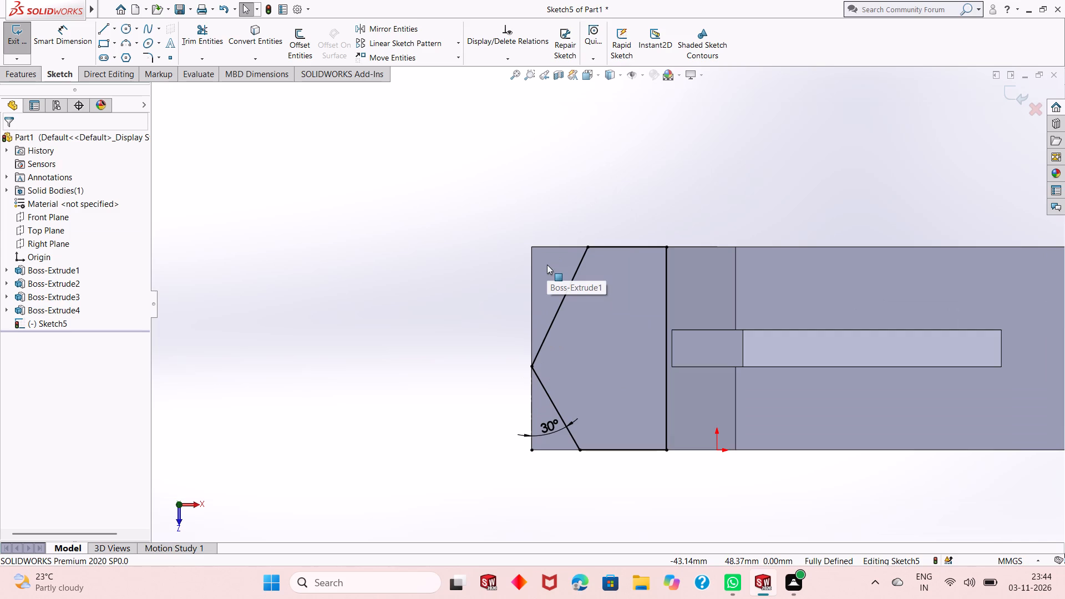
scroll(548, 270, down, 1)
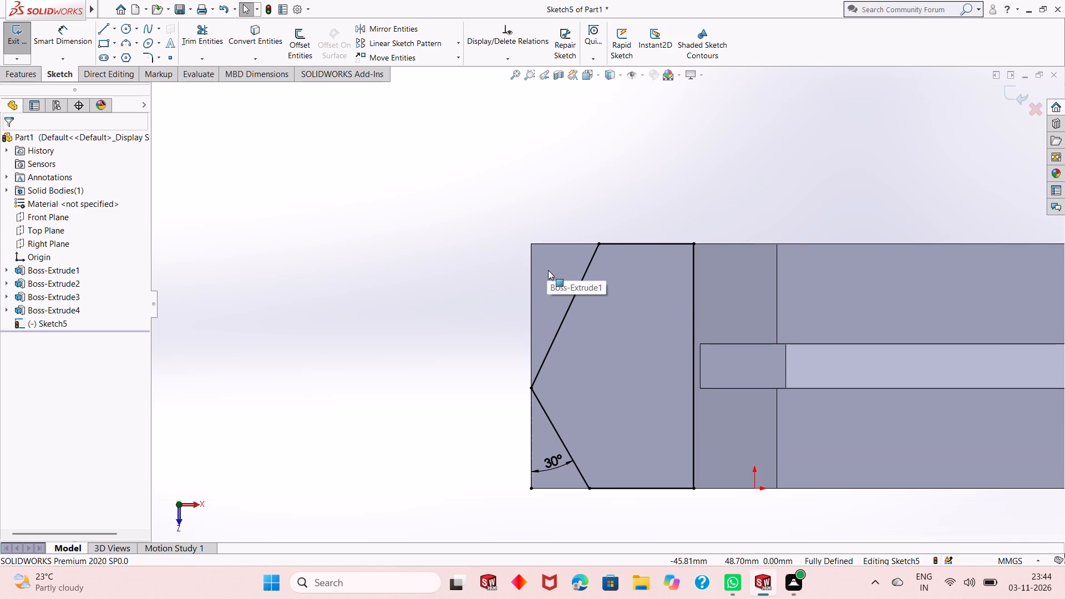
scroll(548, 270, down, 1)
scroll(548, 270, up, 4)
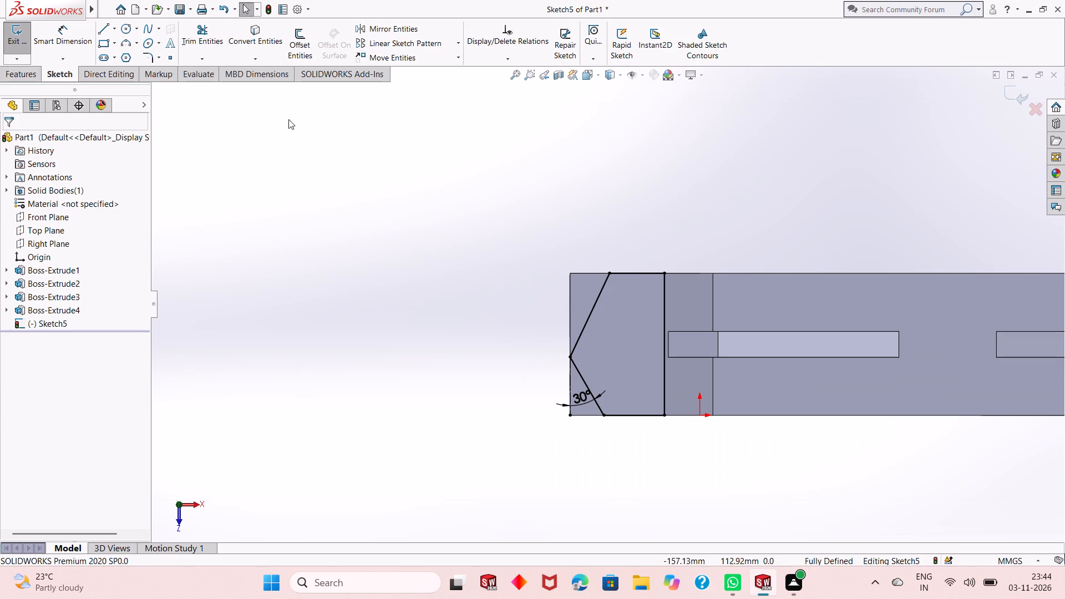
click(24, 73)
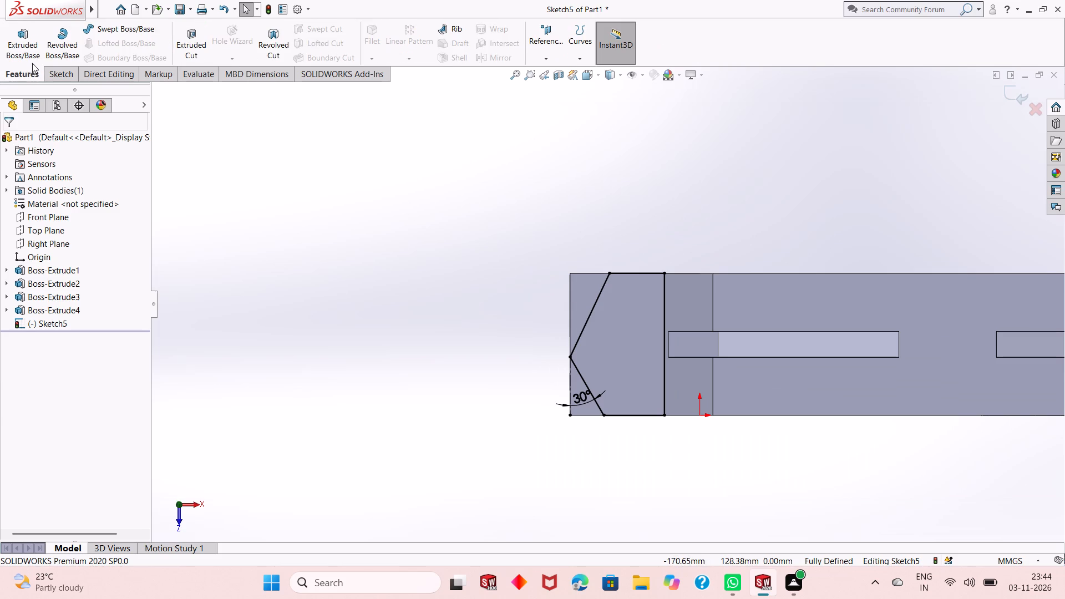
click(204, 37)
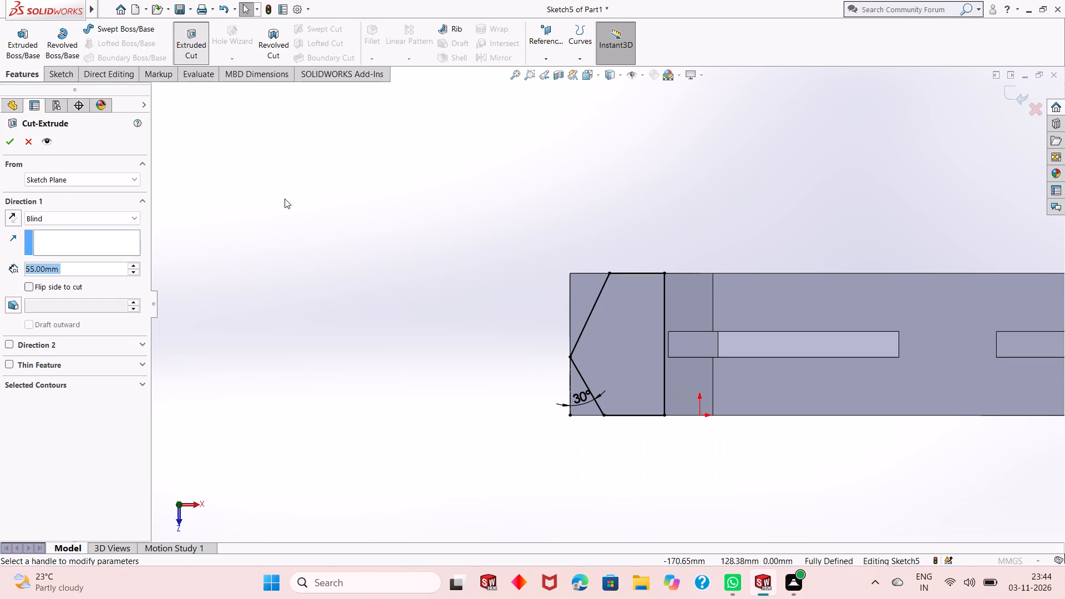
click(61, 384)
click(73, 410)
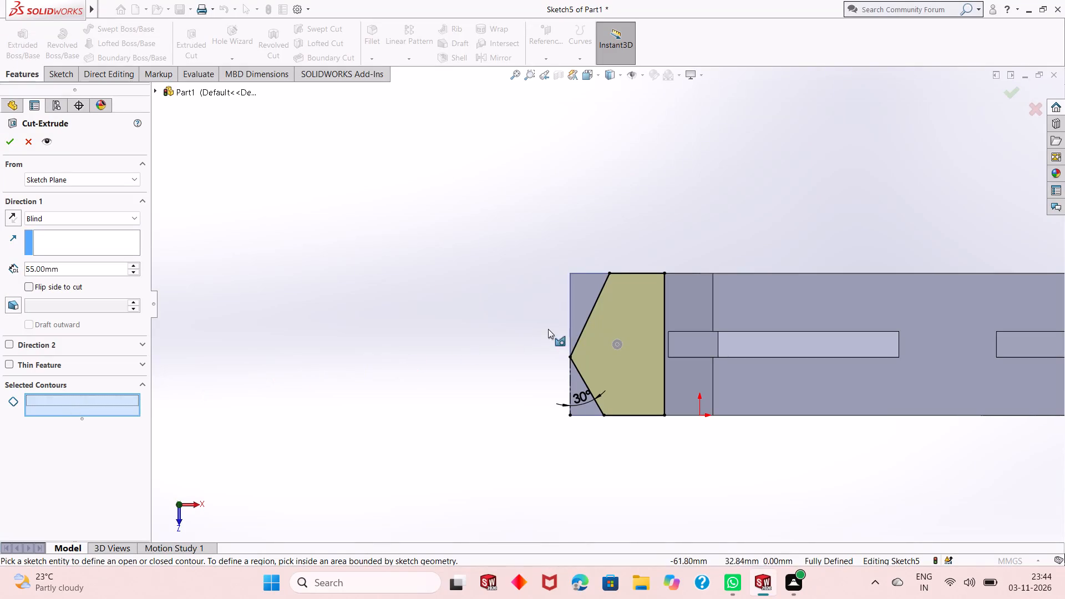
click(589, 304)
click(587, 413)
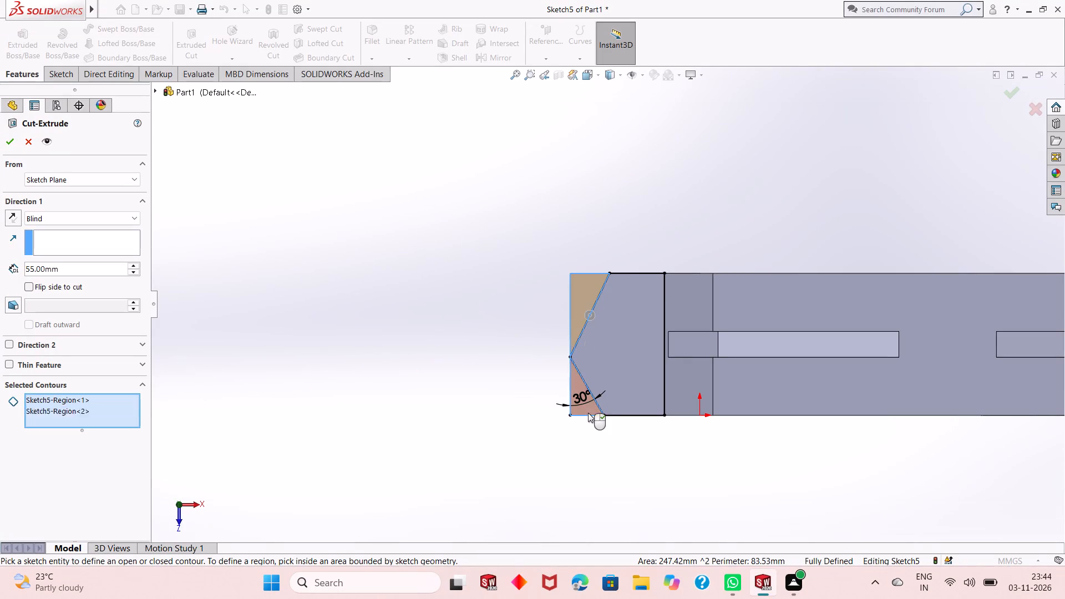
middle_drag(518, 418, 523, 368)
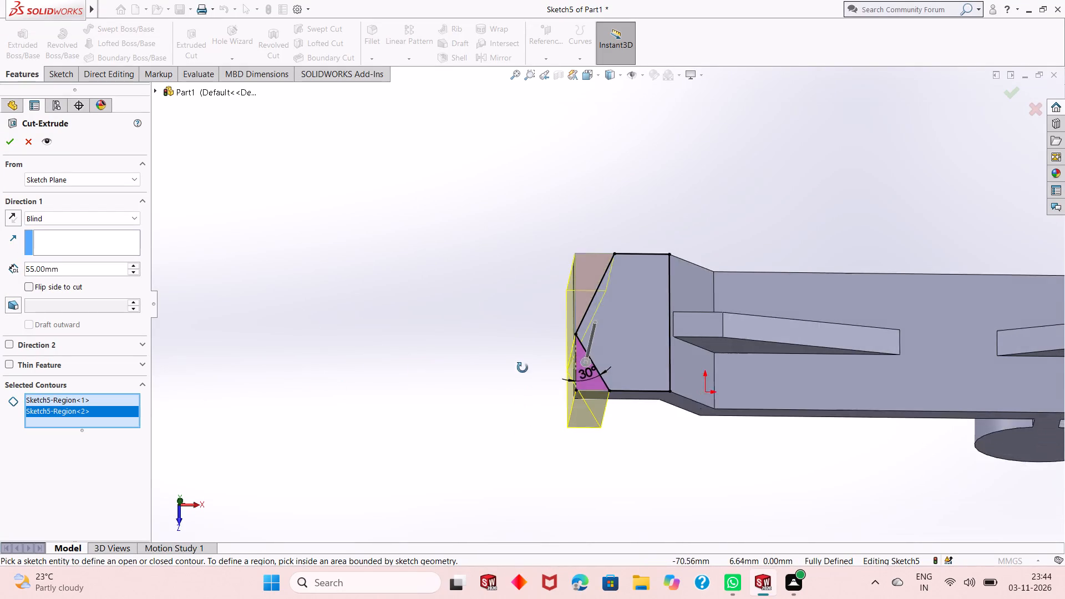
middle_drag(523, 368, 526, 328)
click(5, 140)
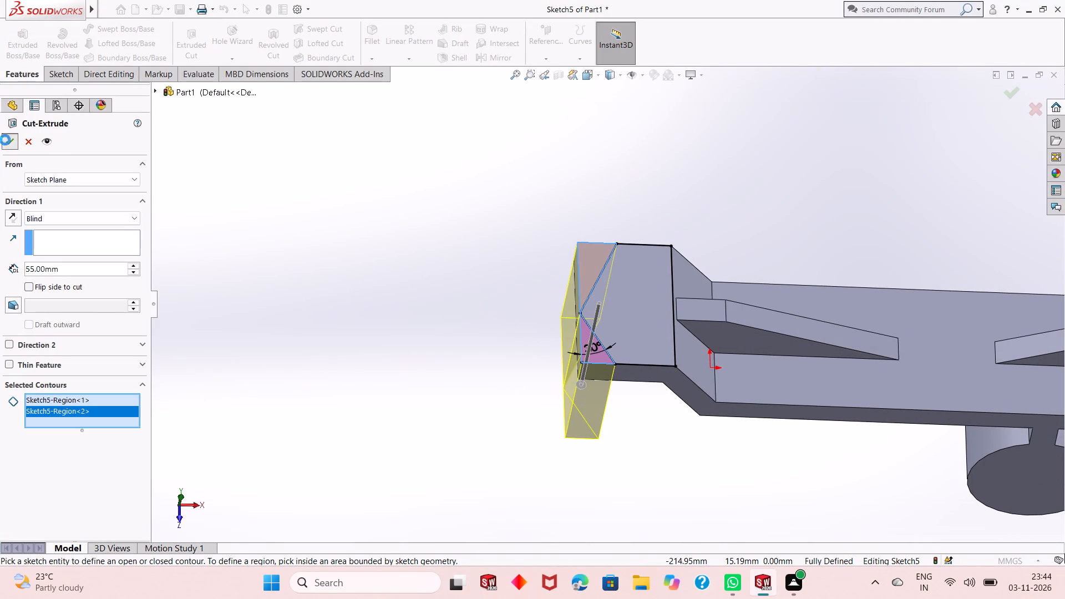
click(579, 369)
Set up a 20 mm symmetric fillet on the left lower bend's underside edge and its inner edges on both sides of the rib.
middle_drag(591, 387, 569, 444)
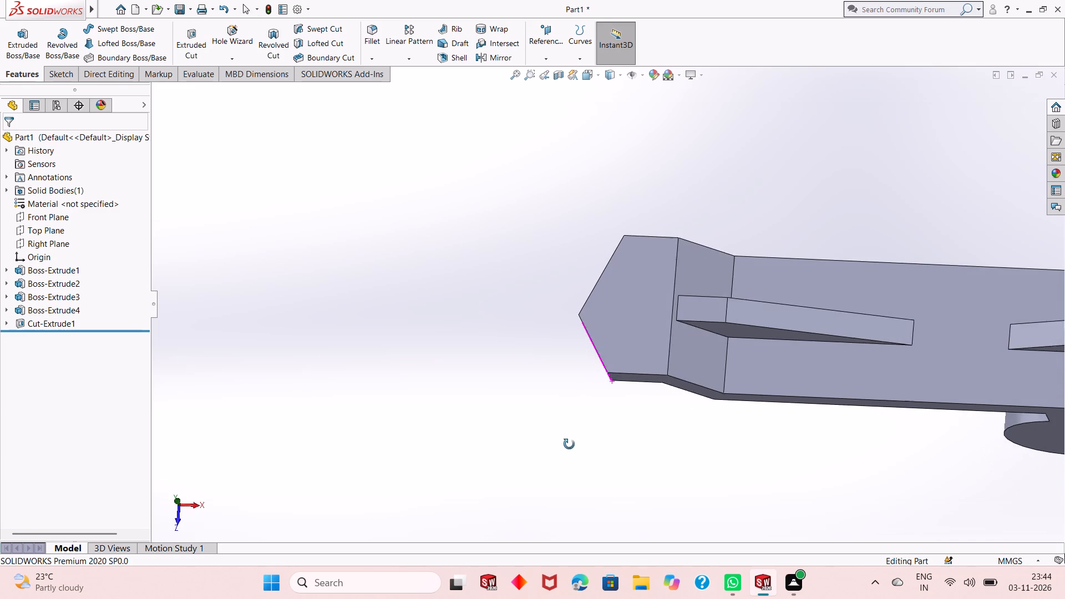
middle_drag(569, 444, 569, 446)
scroll(569, 446, up, 2)
scroll(792, 358, up, 2)
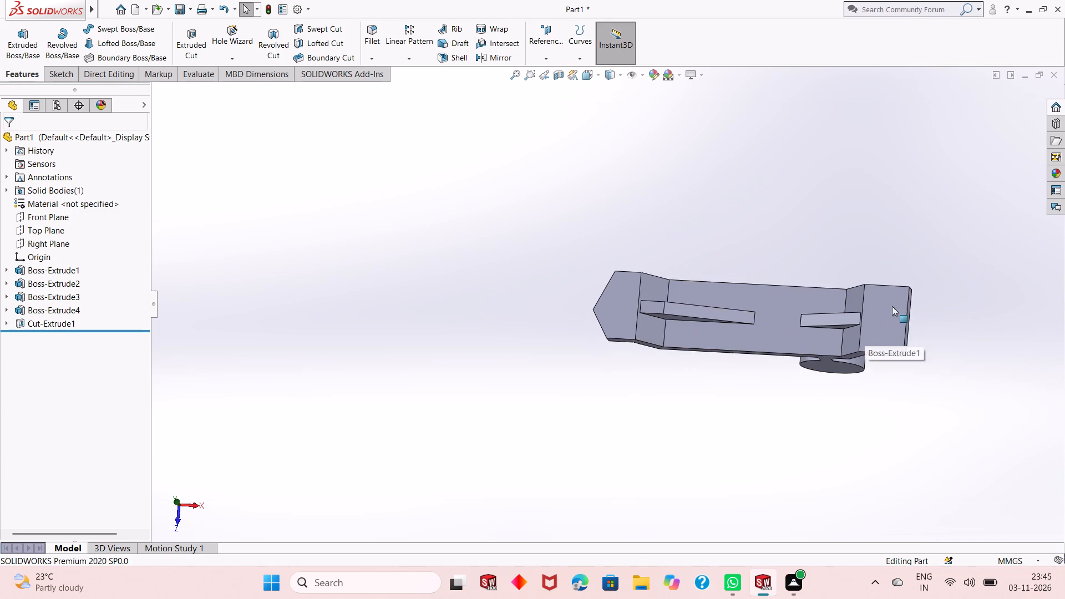
scroll(892, 306, down, 2)
middle_drag(719, 469, 736, 333)
scroll(717, 290, down, 1)
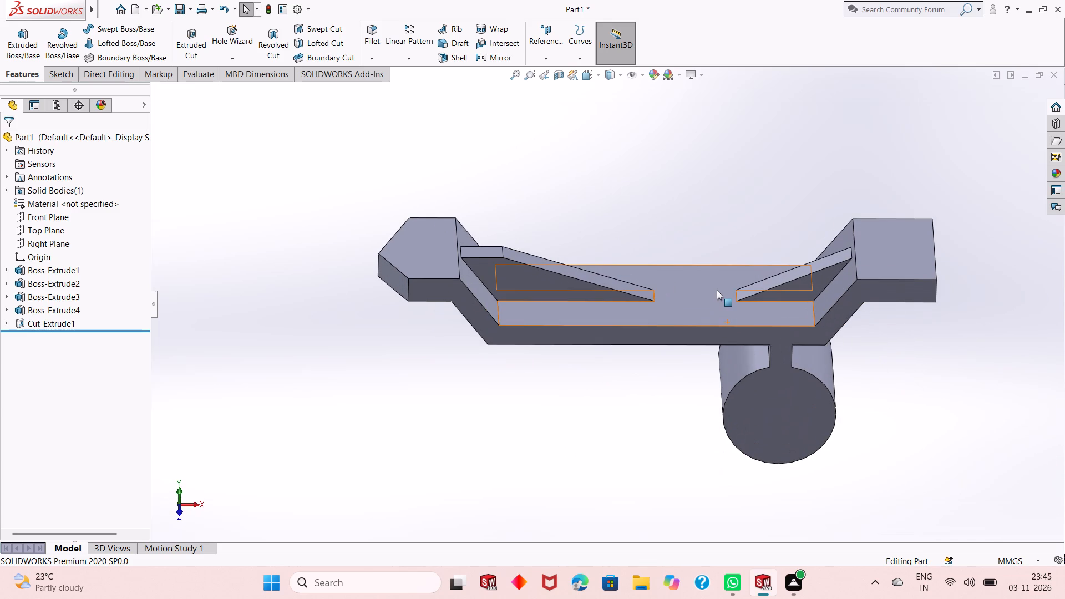
scroll(717, 290, down, 1)
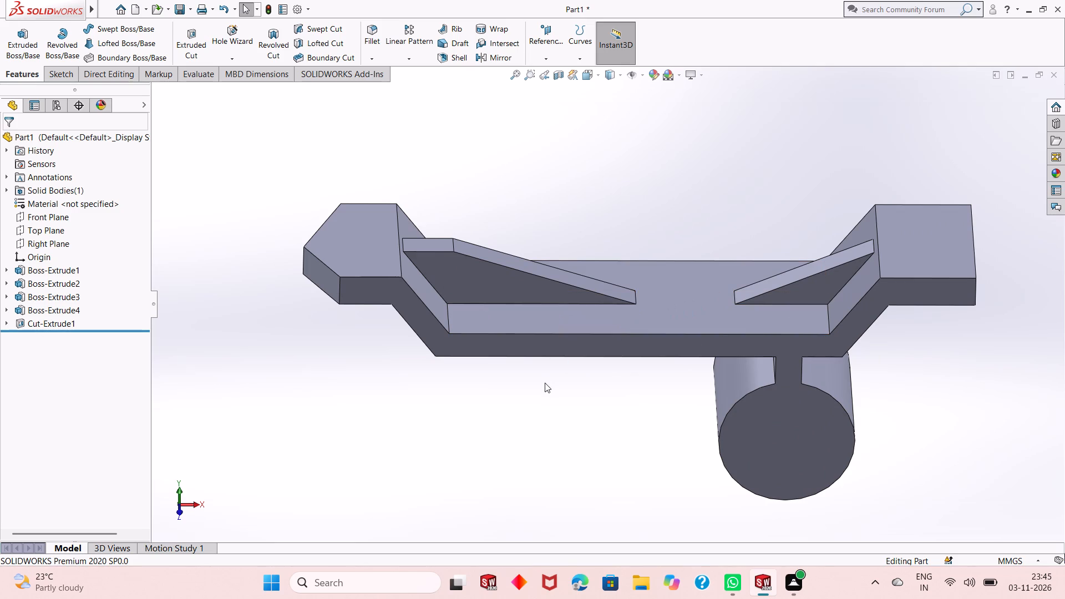
click(371, 32)
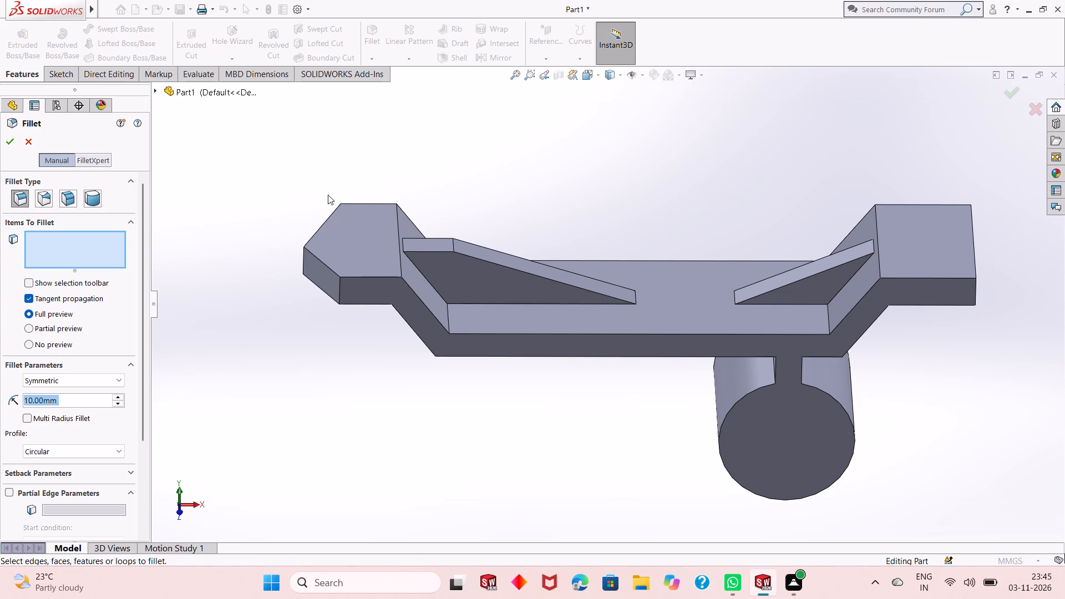
text(20)
key(Return)
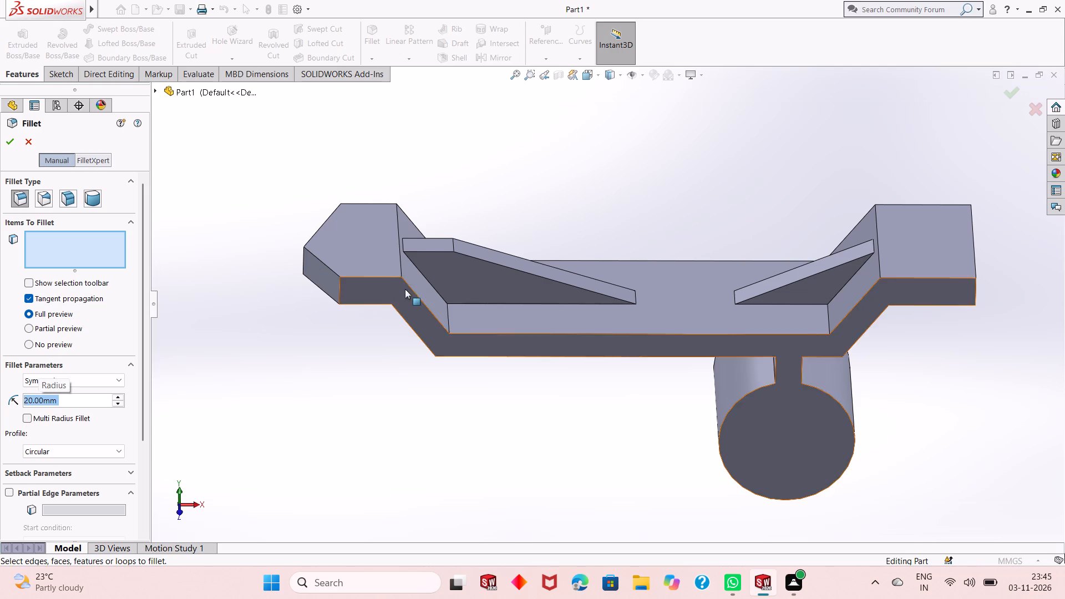
scroll(452, 319, down, 1)
click(454, 310)
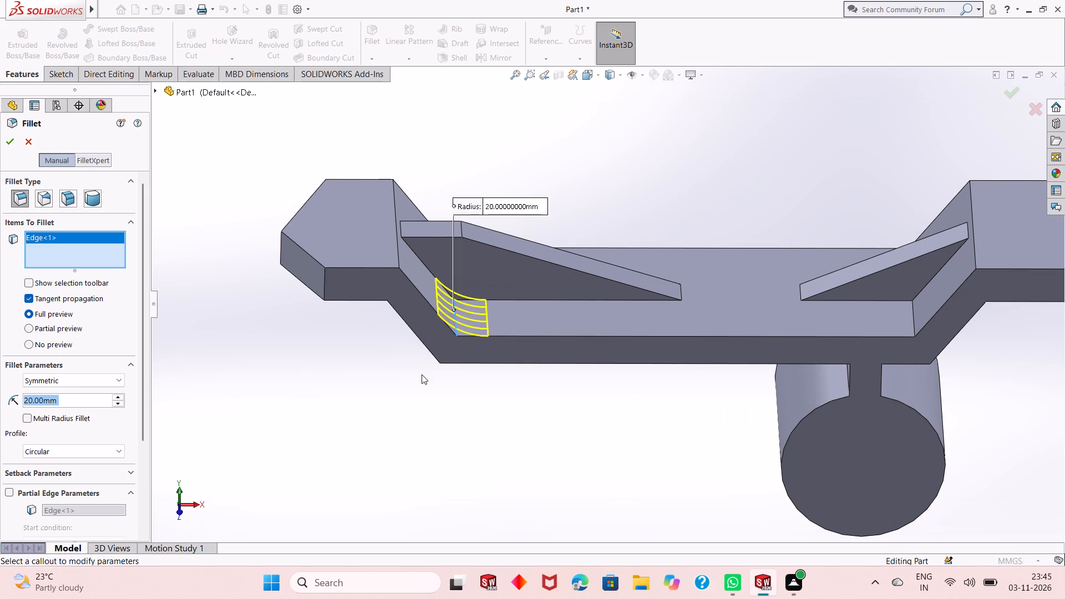
middle_drag(422, 374, 447, 318)
click(476, 299)
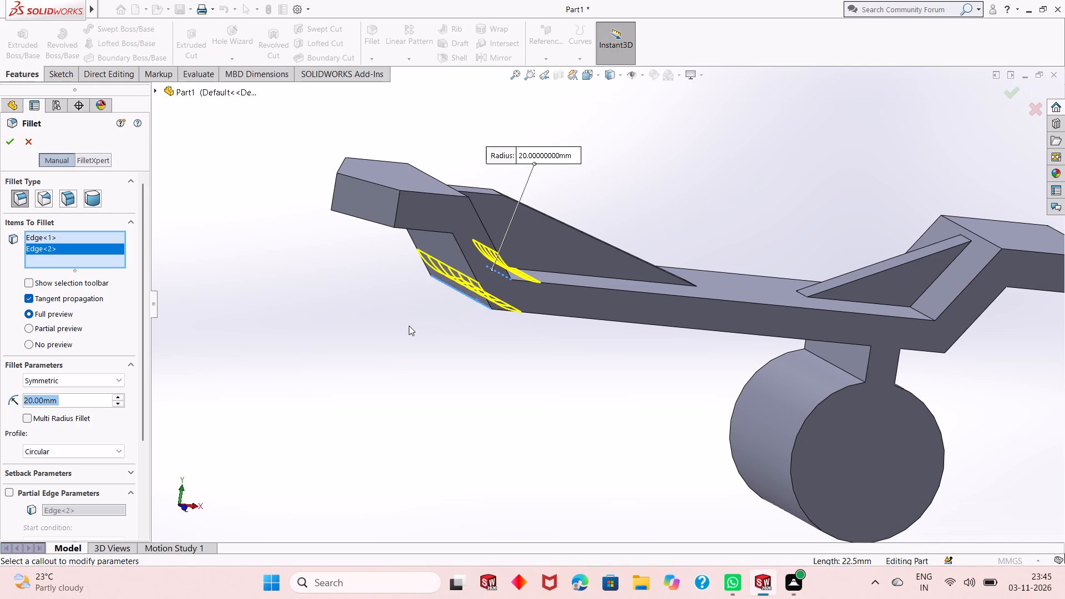
middle_drag(407, 327, 566, 480)
middle_drag(678, 363, 668, 481)
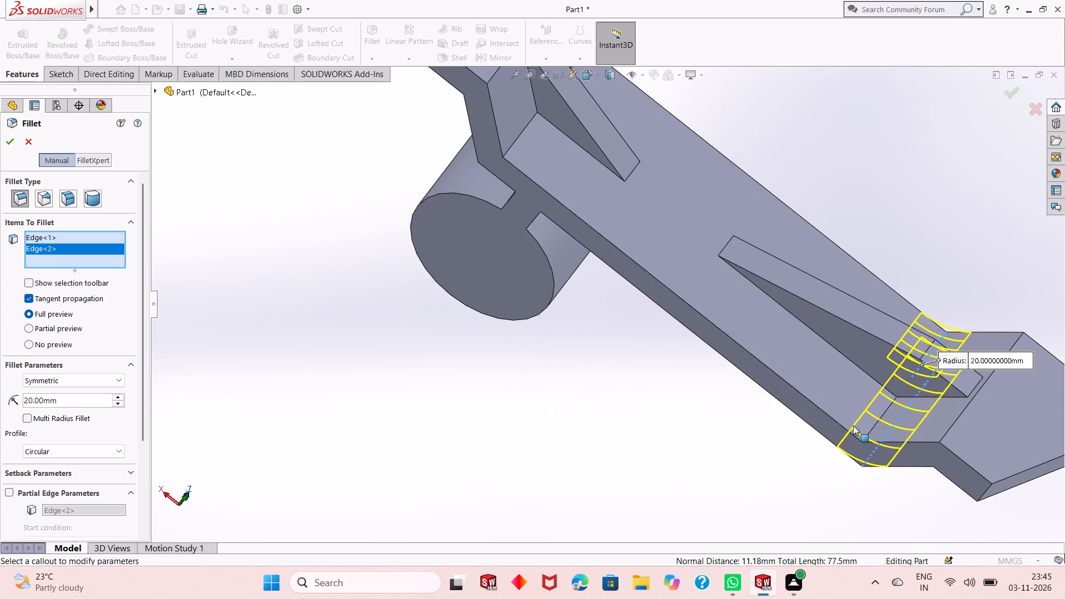
scroll(911, 394, down, 3)
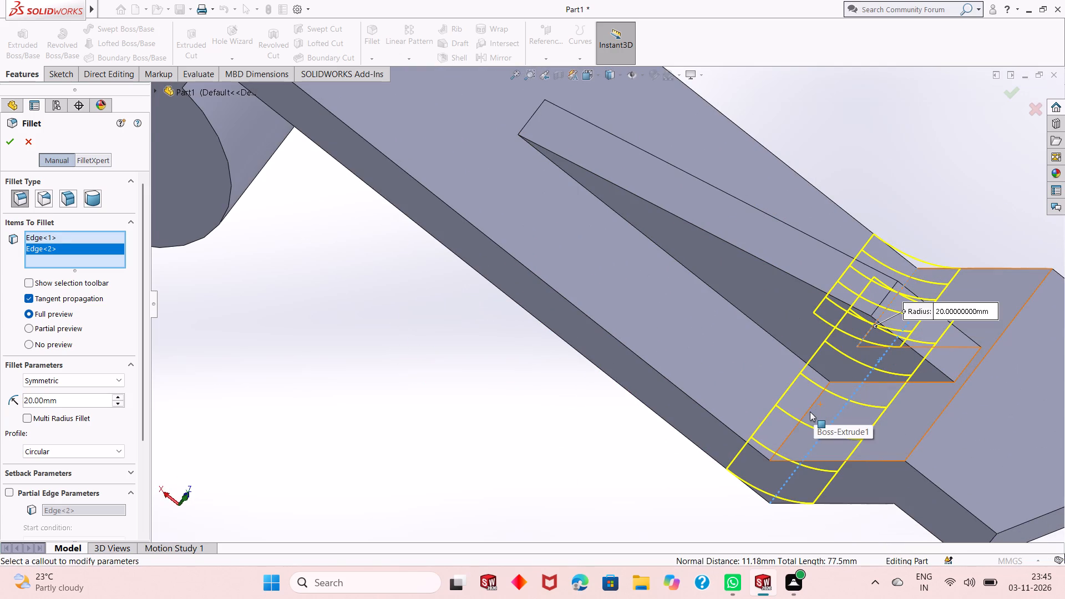
click(810, 412)
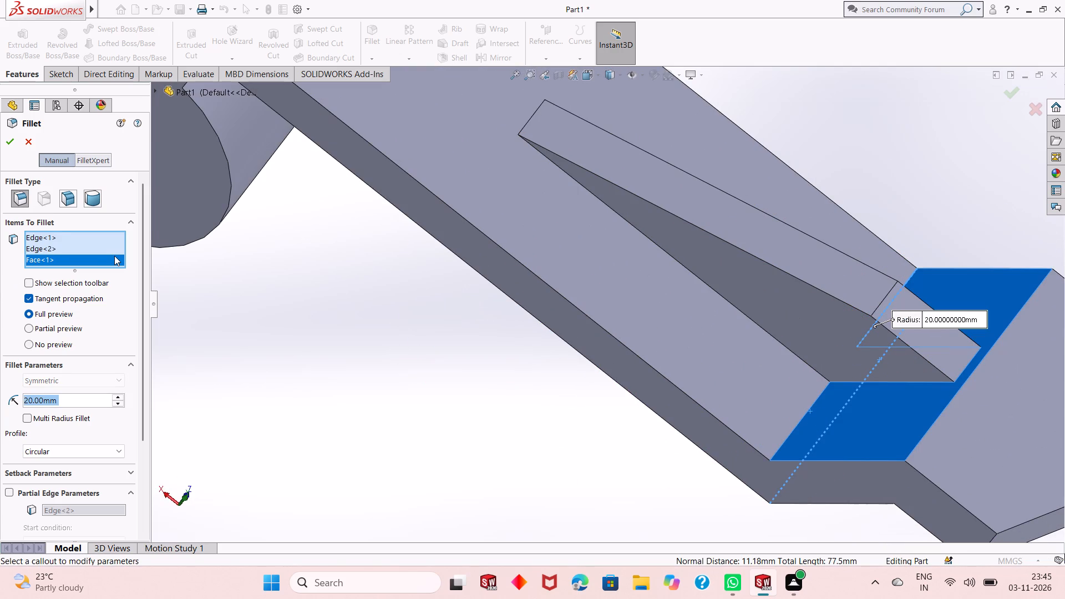
right_click(114, 256)
click(141, 277)
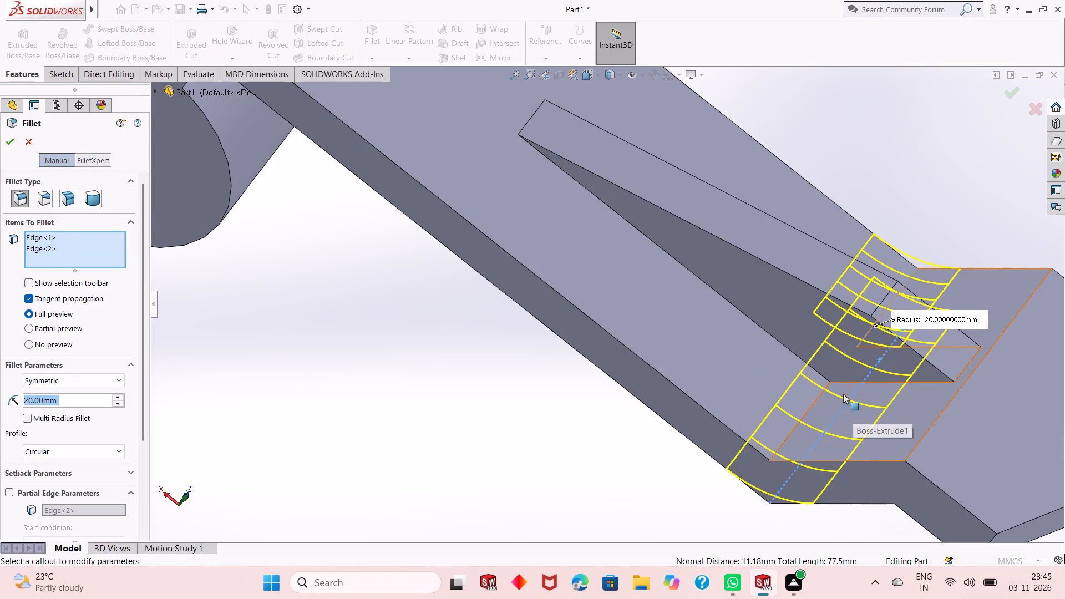
click(819, 398)
Add the right lower bend's two inner edges beside the rib and its underside edge to the 20 mm fillet, and apply it.
scroll(763, 427, up, 2)
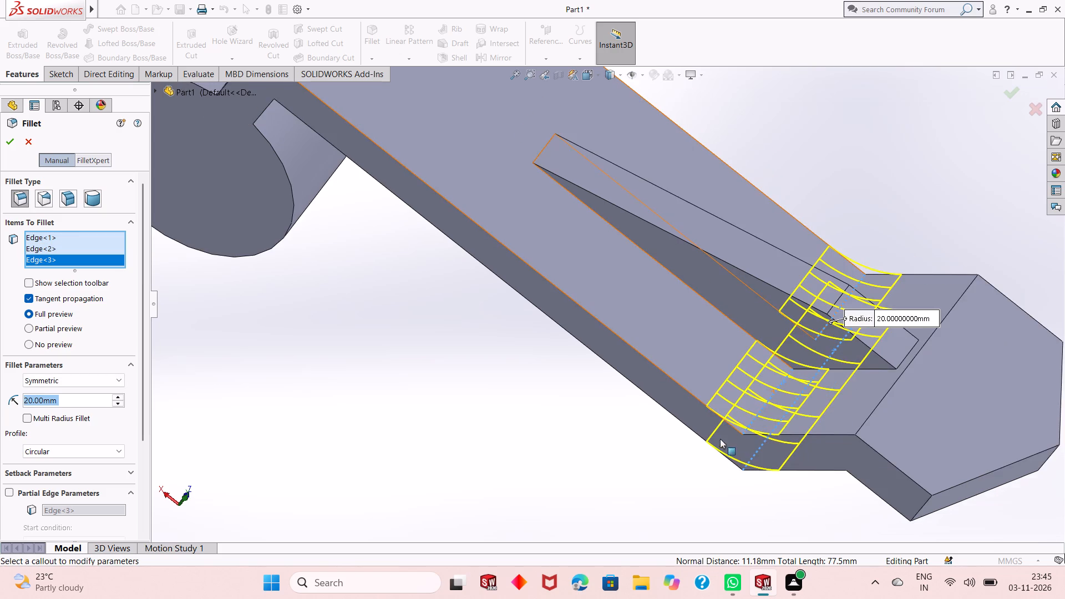
scroll(717, 441, up, 1)
middle_drag(717, 441, 656, 225)
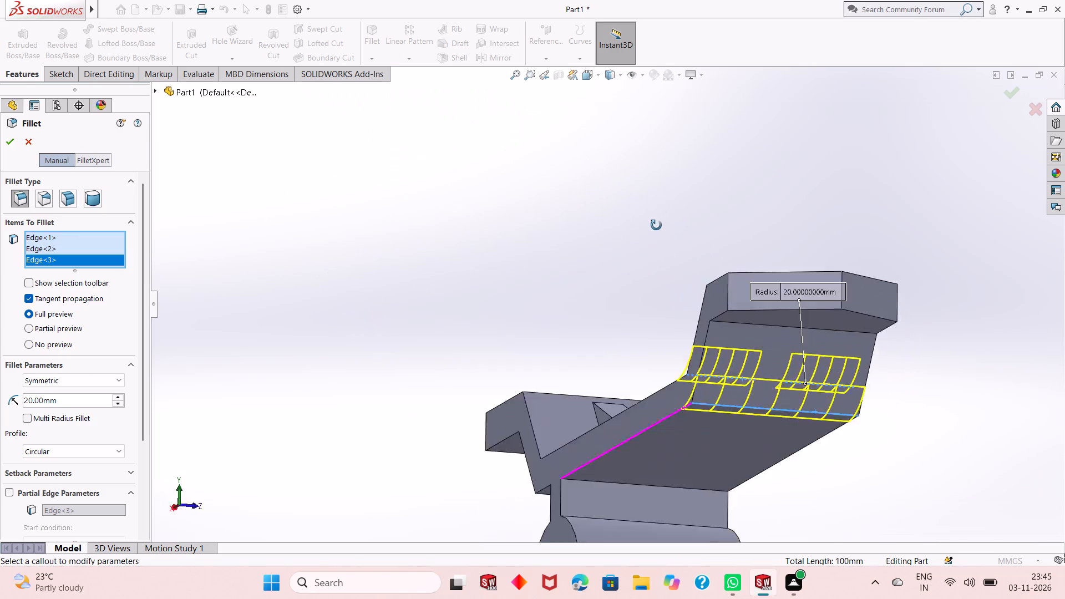
middle_drag(656, 225, 570, 325)
scroll(627, 364, up, 3)
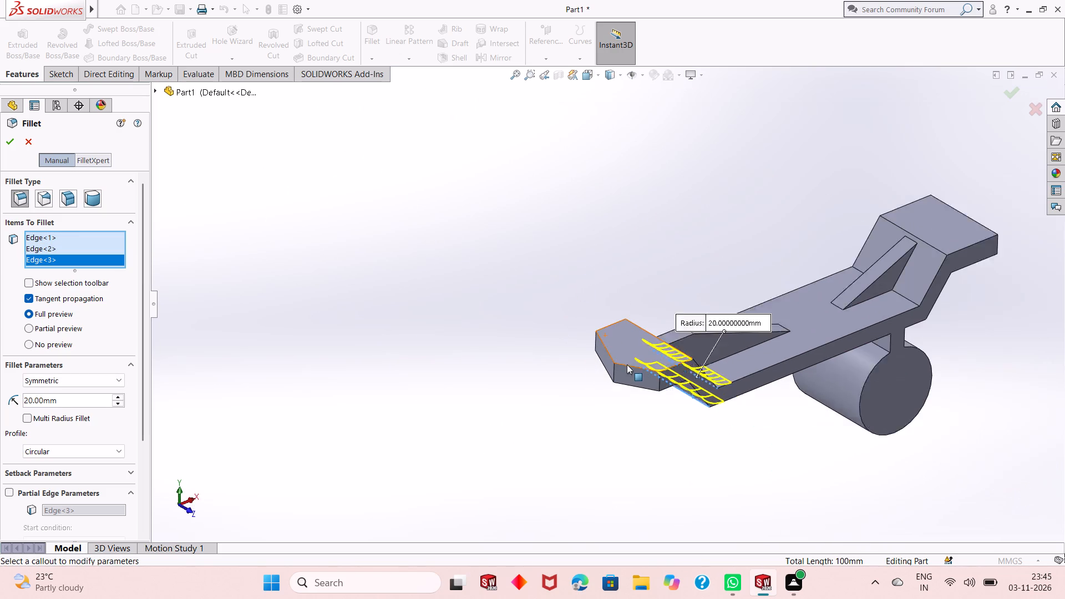
scroll(627, 364, up, 1)
scroll(844, 275, down, 3)
middle_drag(665, 465, 661, 415)
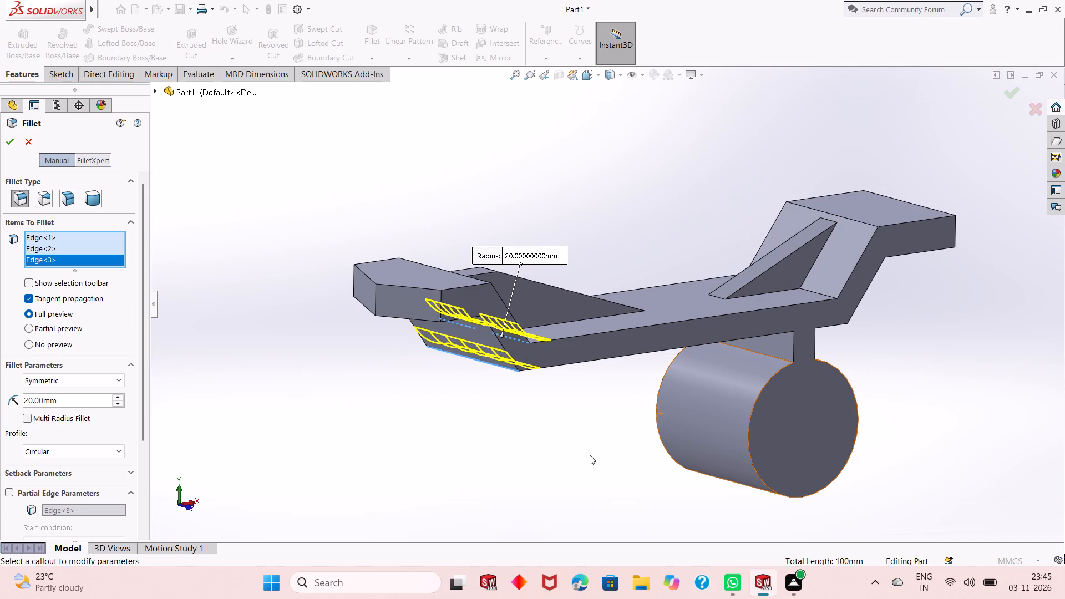
middle_drag(602, 444, 555, 474)
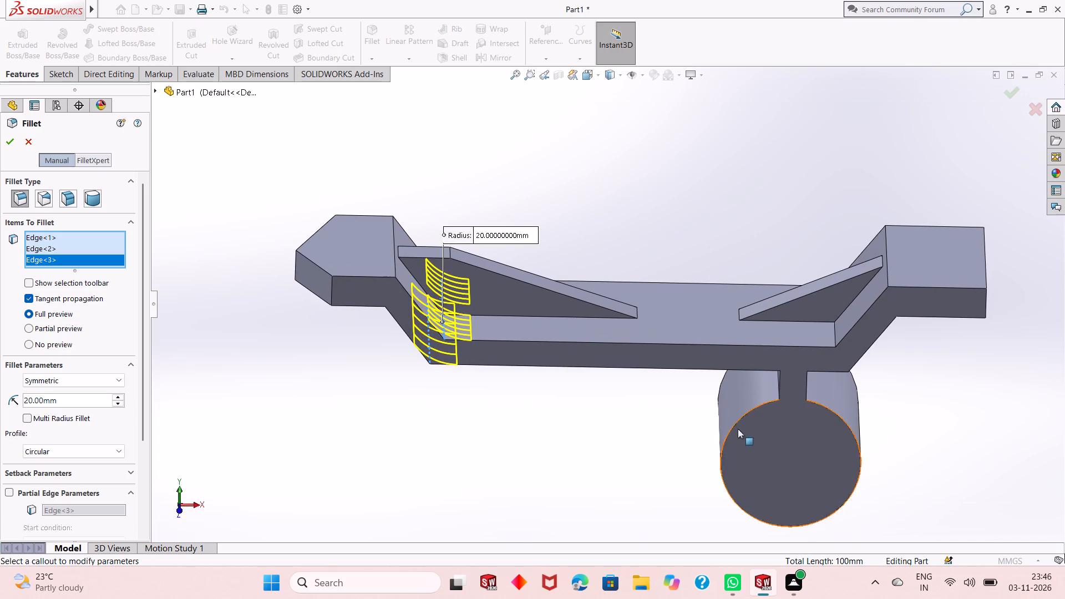
click(836, 327)
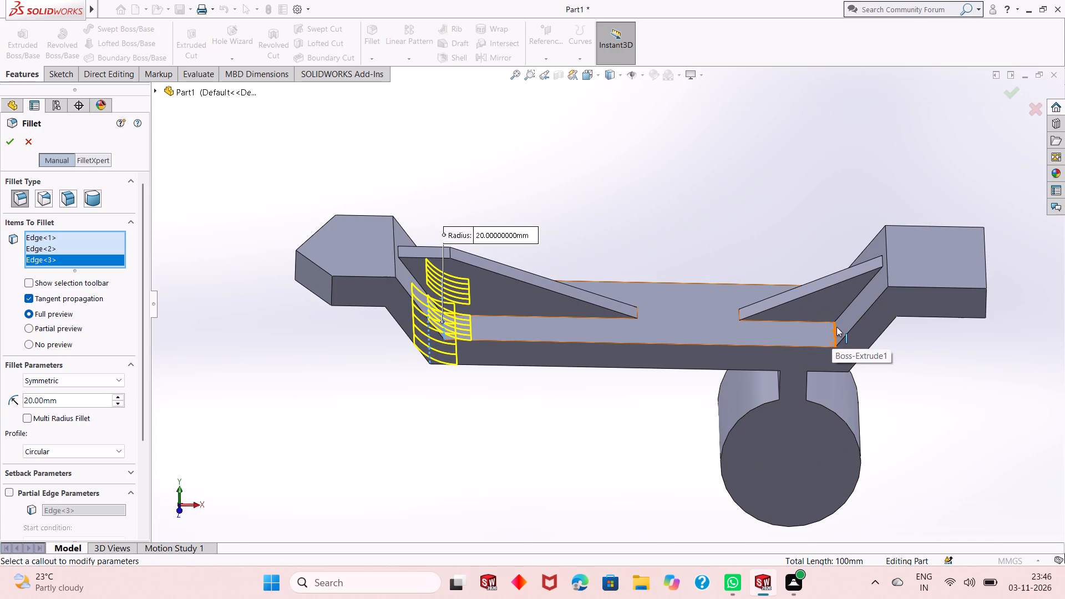
middle_drag(838, 324, 855, 449)
click(830, 283)
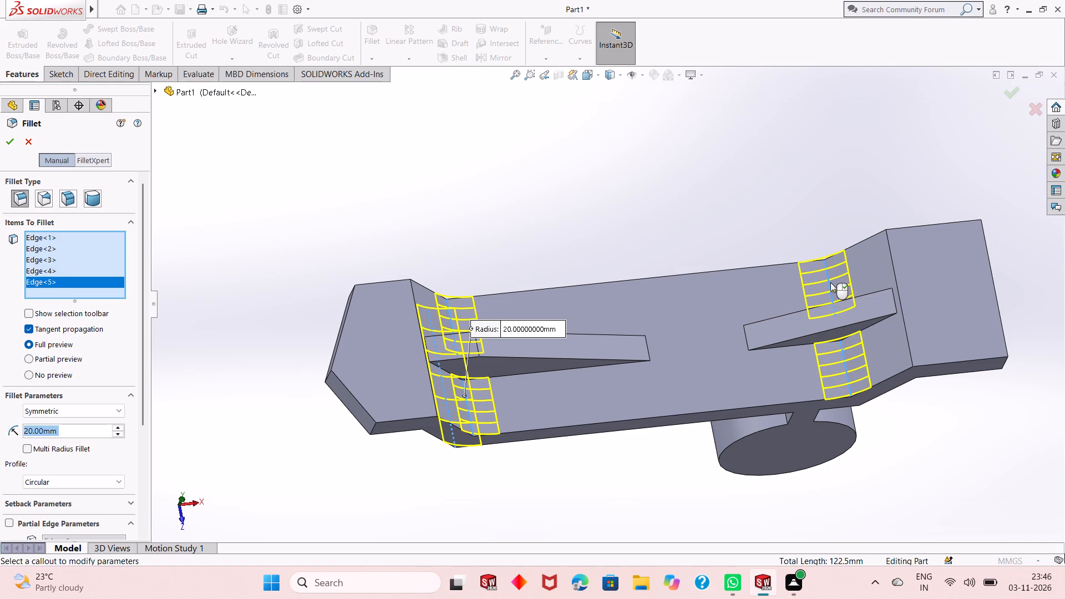
middle_drag(868, 430, 804, 313)
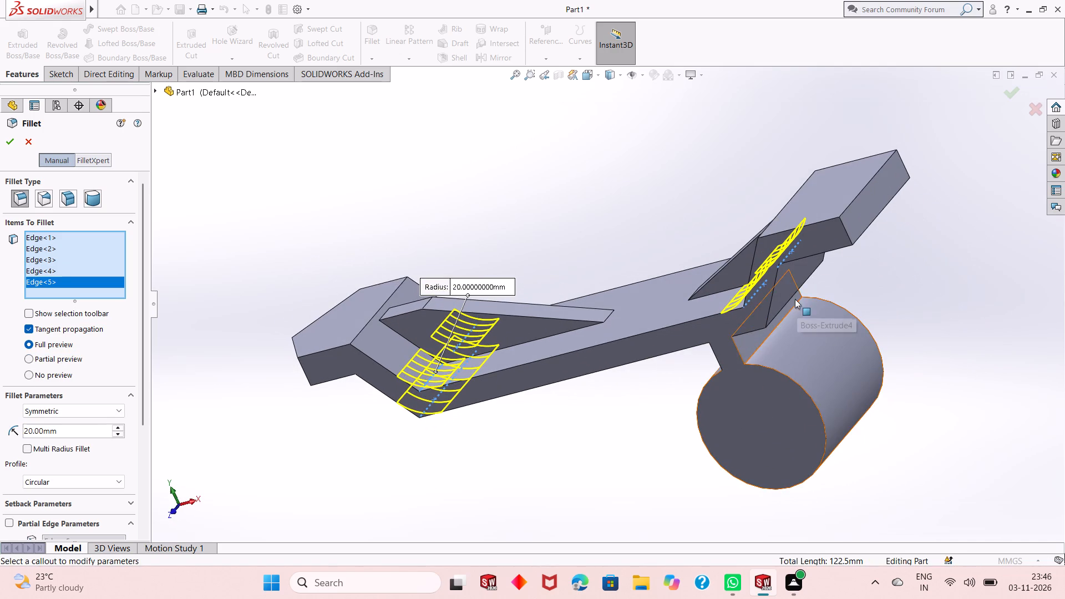
click(794, 296)
middle_drag(677, 338, 683, 236)
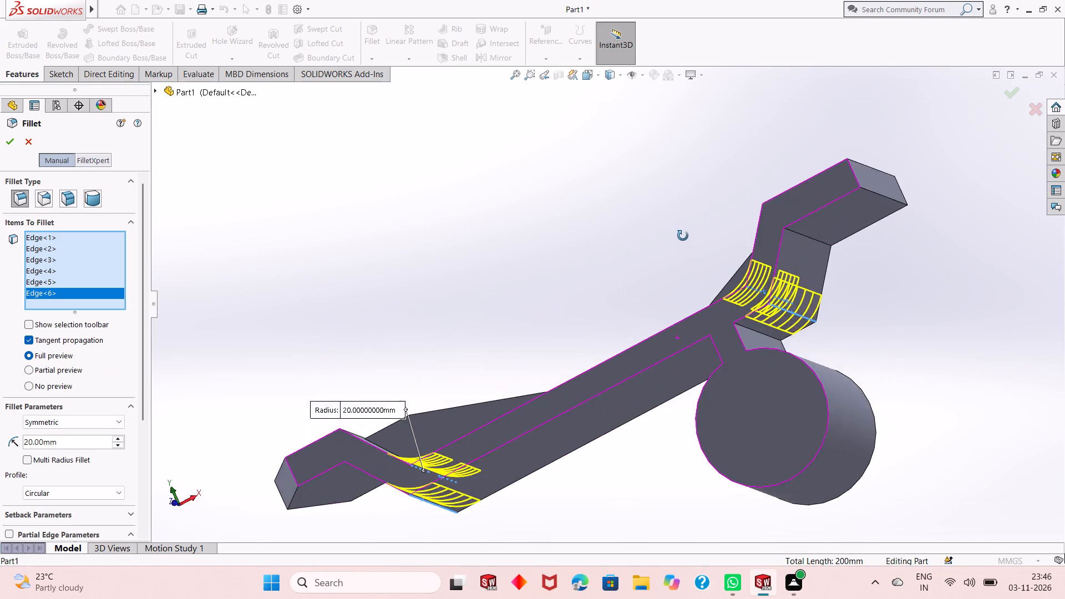
middle_drag(683, 236, 713, 339)
click(7, 140)
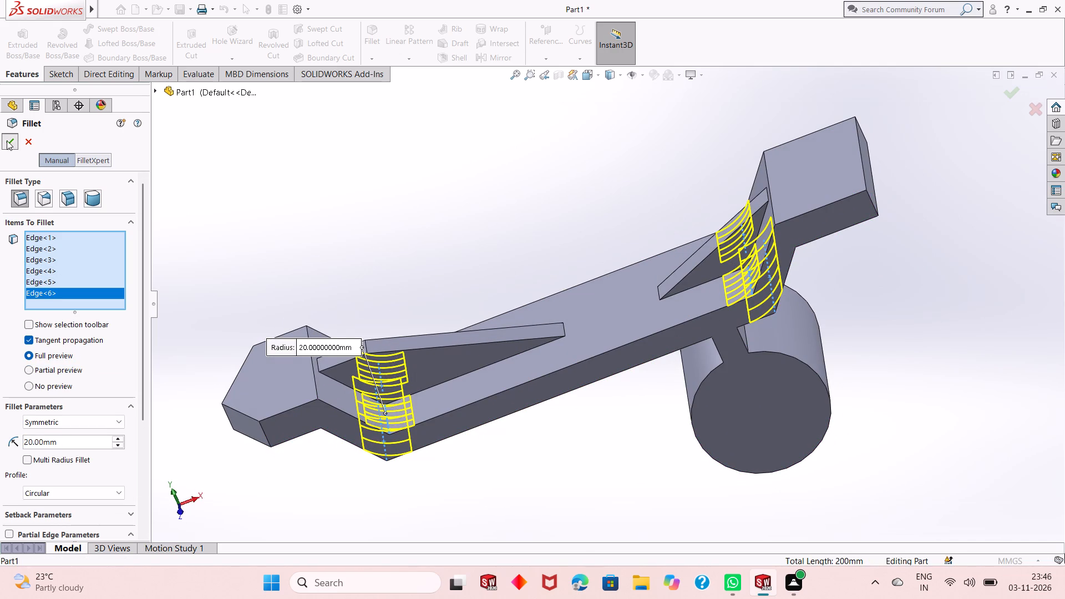
click(509, 212)
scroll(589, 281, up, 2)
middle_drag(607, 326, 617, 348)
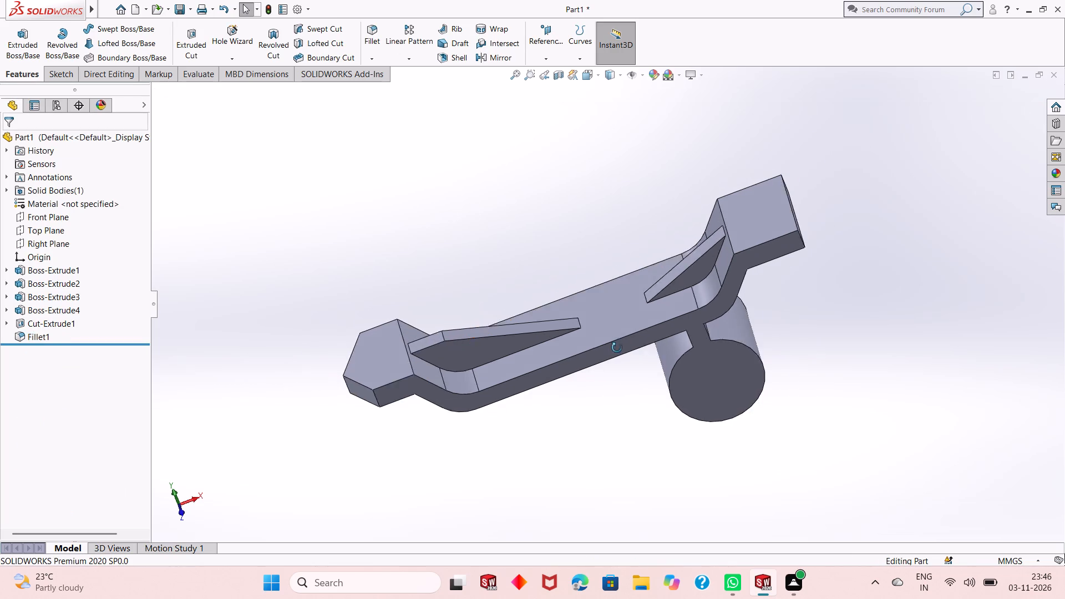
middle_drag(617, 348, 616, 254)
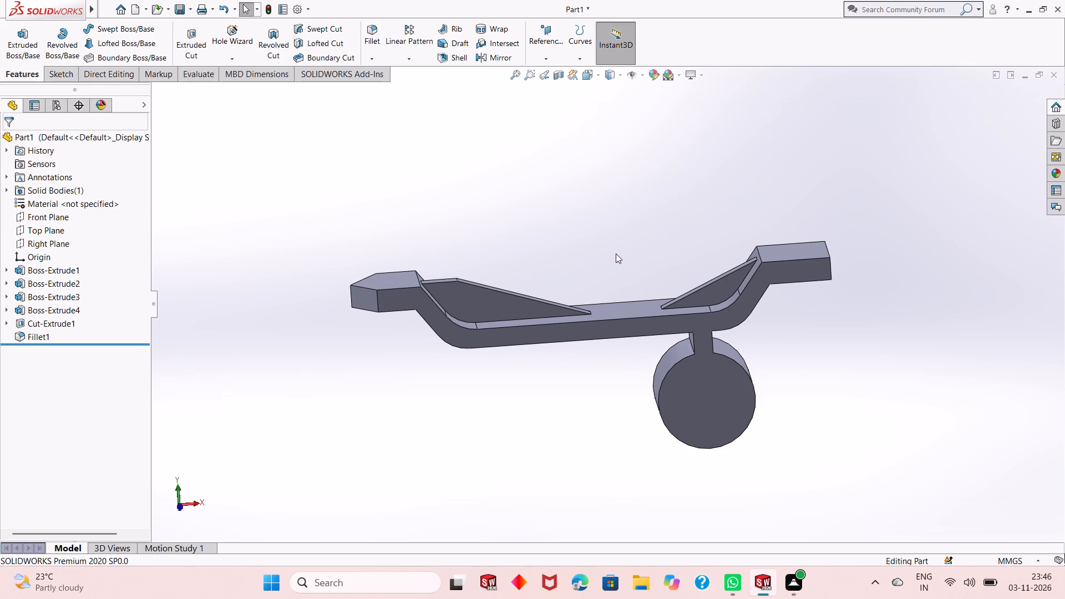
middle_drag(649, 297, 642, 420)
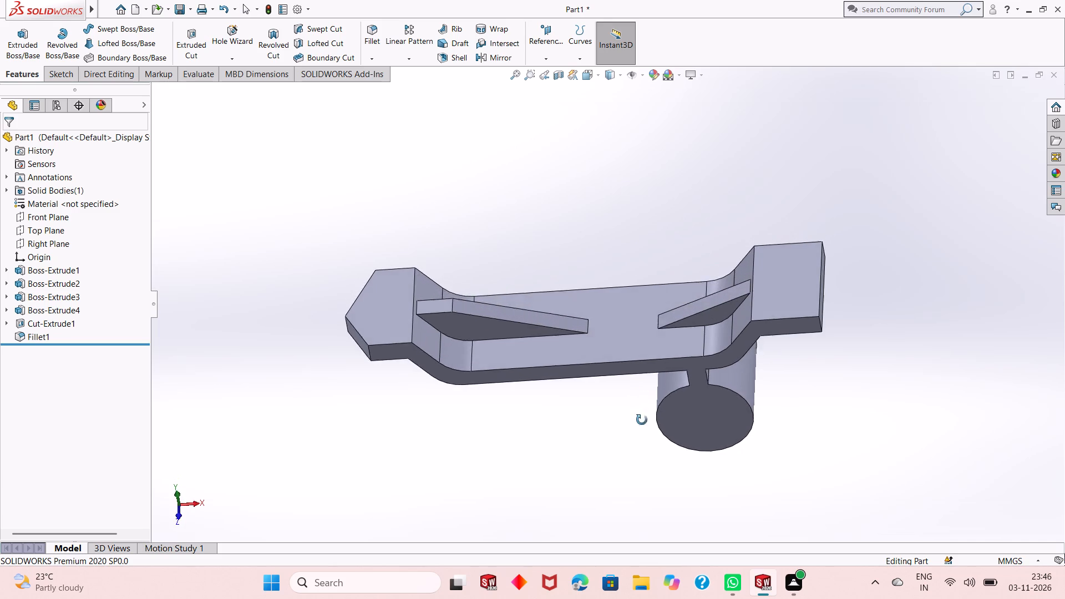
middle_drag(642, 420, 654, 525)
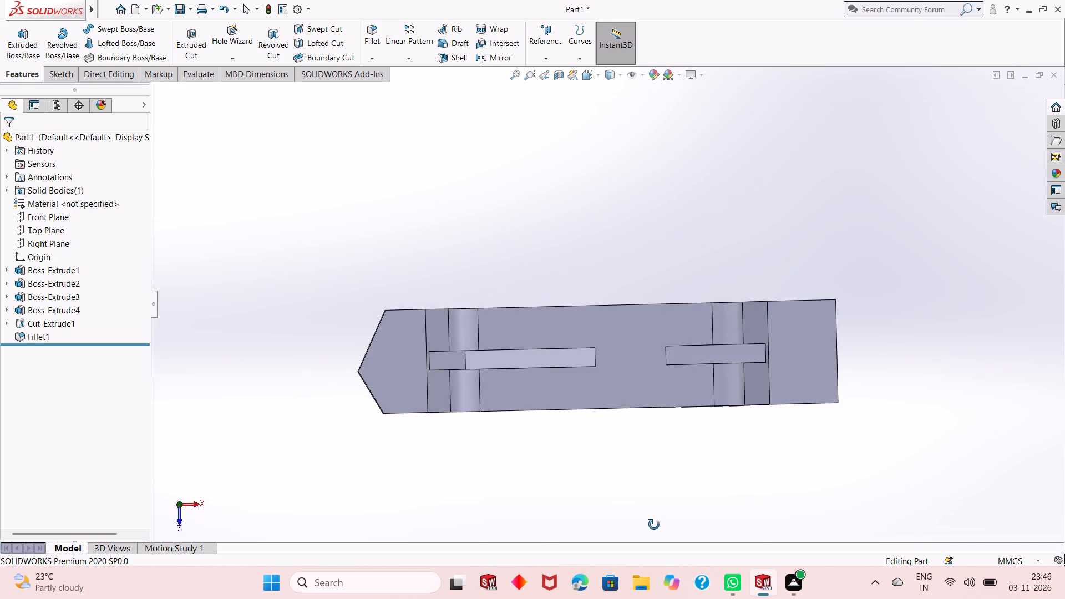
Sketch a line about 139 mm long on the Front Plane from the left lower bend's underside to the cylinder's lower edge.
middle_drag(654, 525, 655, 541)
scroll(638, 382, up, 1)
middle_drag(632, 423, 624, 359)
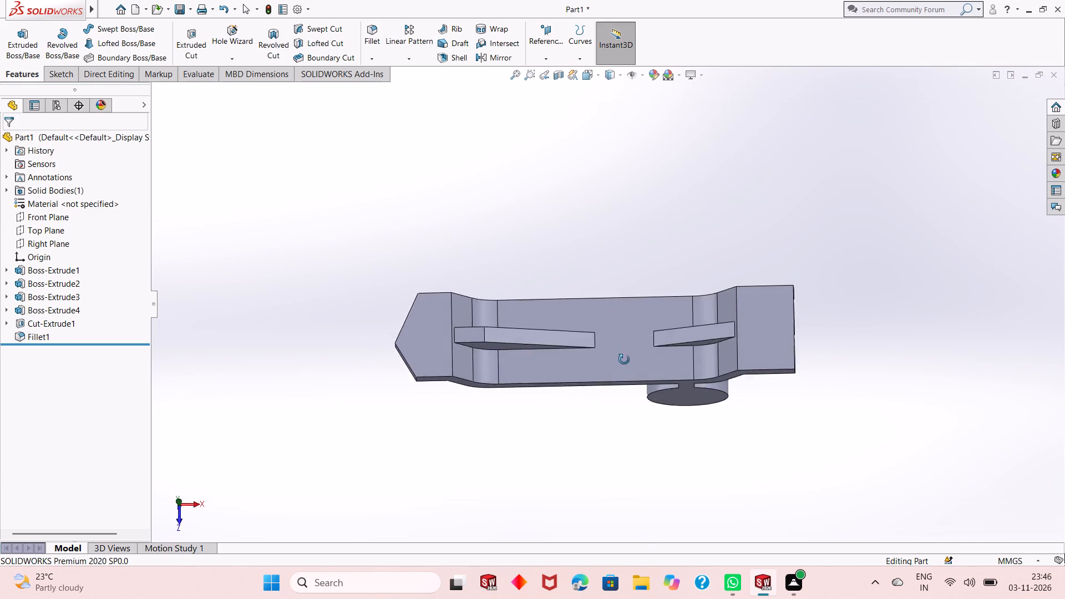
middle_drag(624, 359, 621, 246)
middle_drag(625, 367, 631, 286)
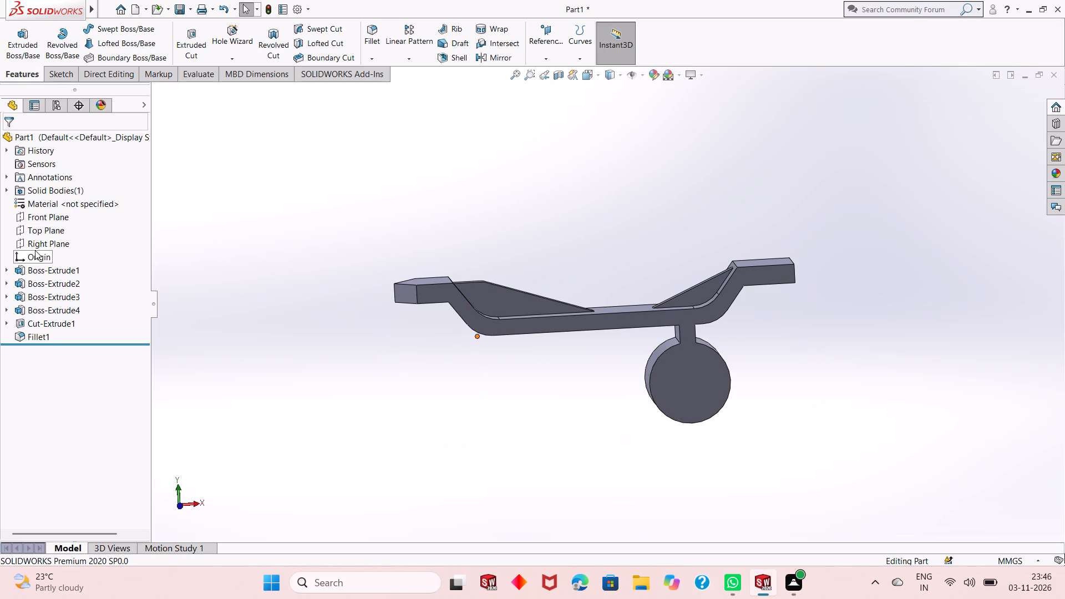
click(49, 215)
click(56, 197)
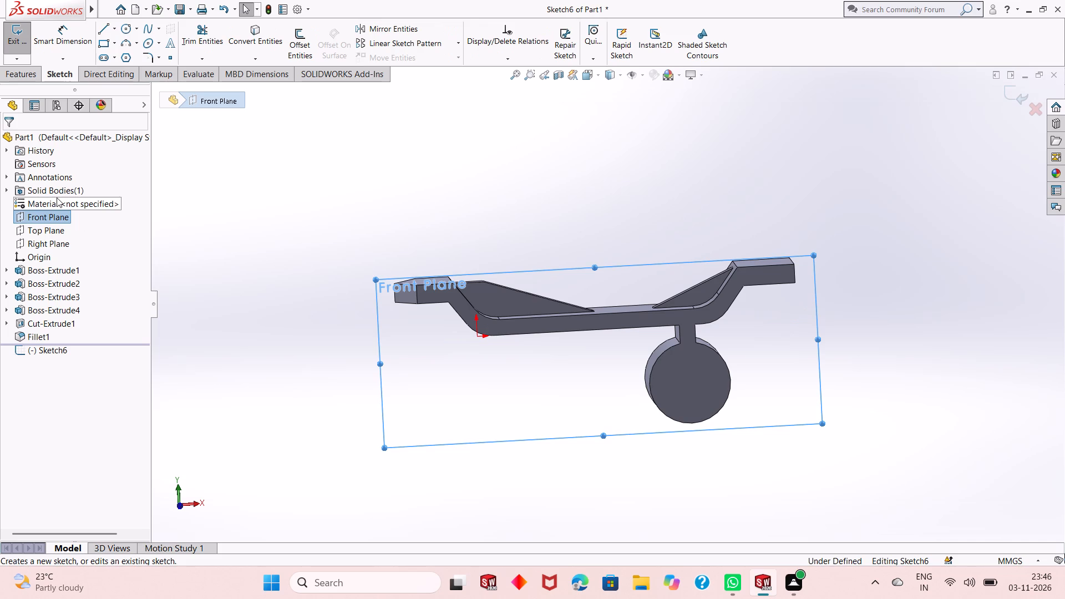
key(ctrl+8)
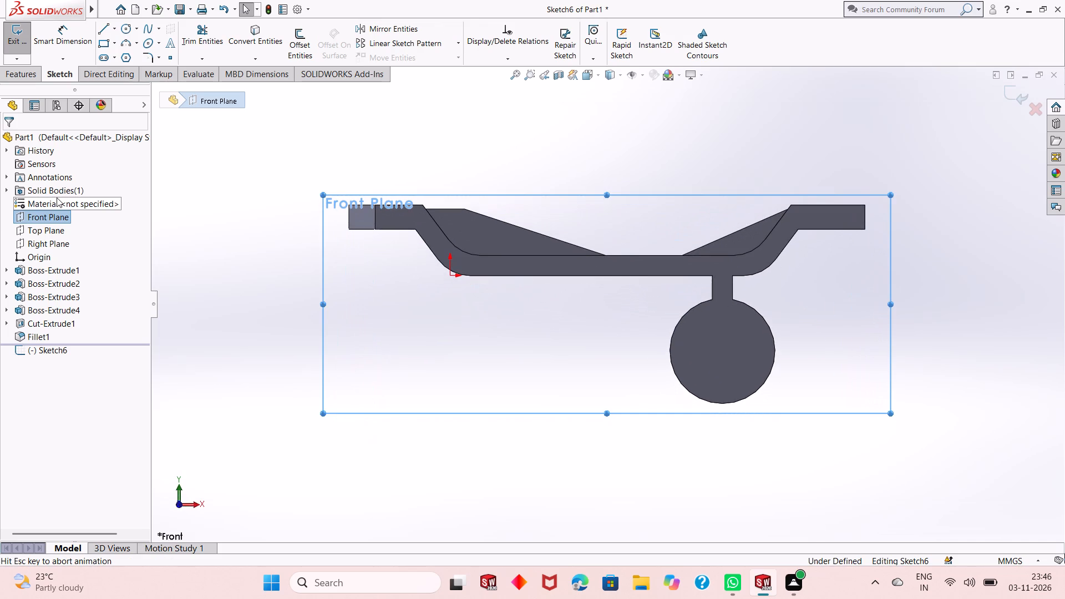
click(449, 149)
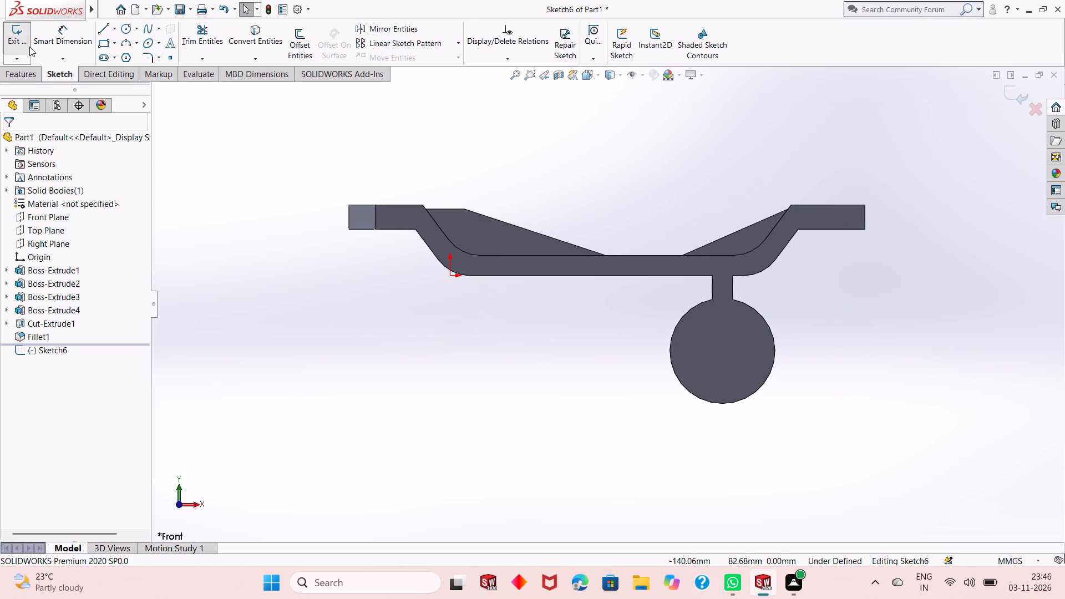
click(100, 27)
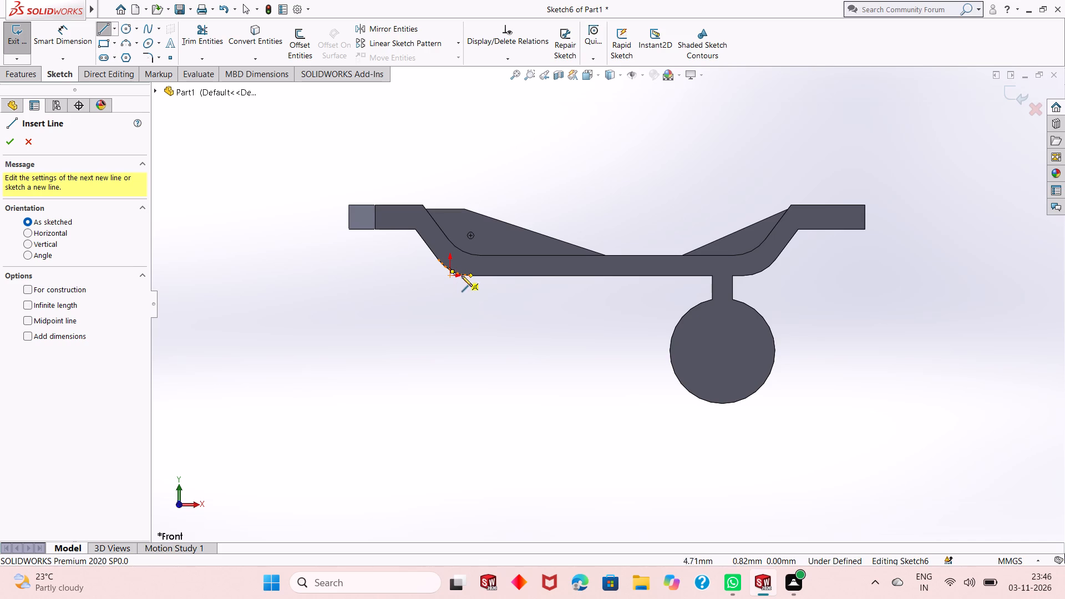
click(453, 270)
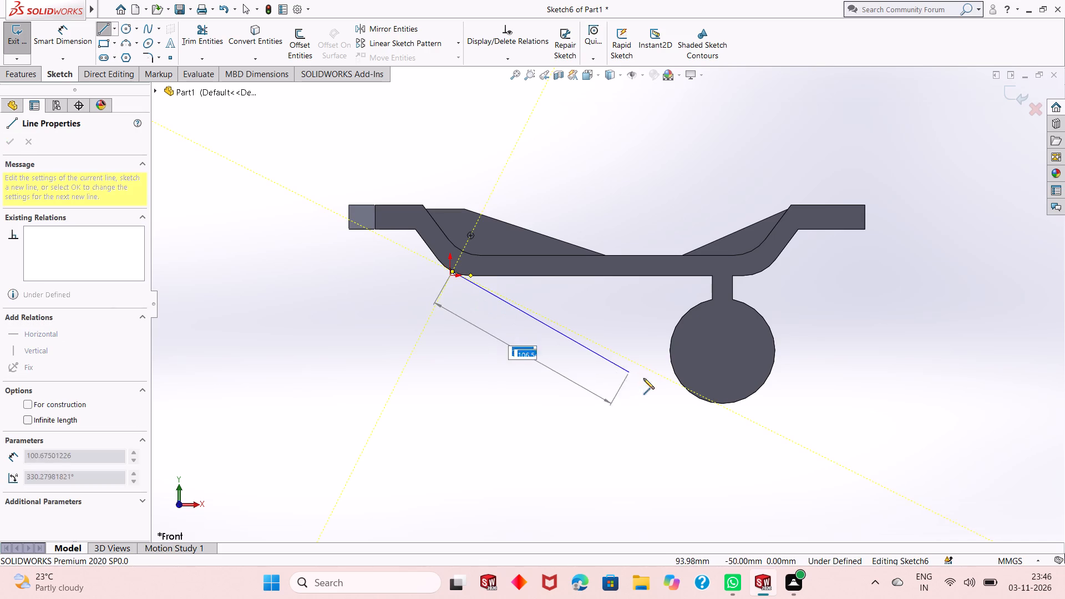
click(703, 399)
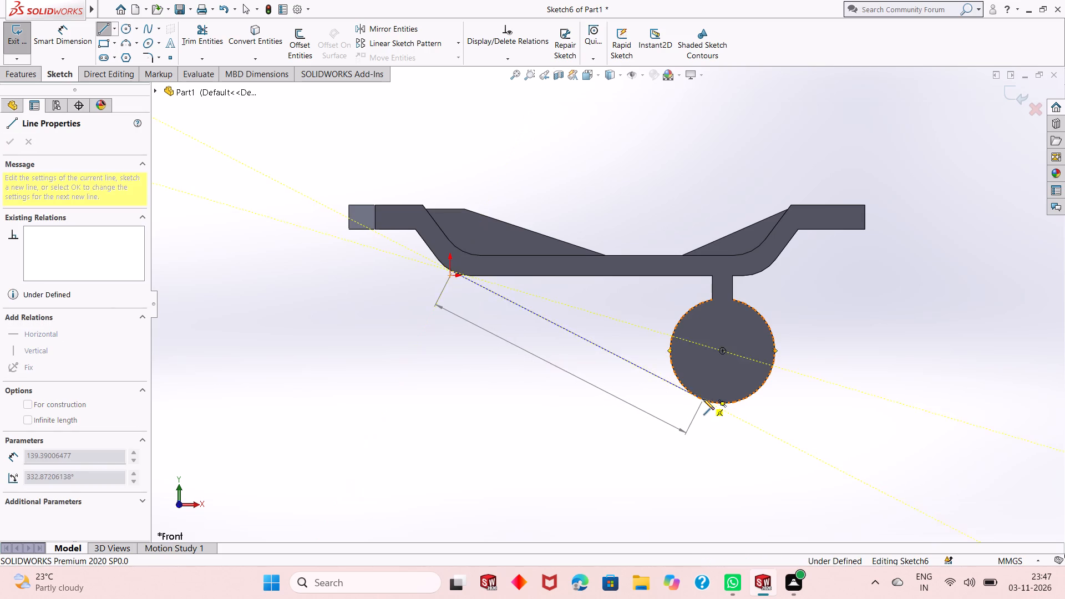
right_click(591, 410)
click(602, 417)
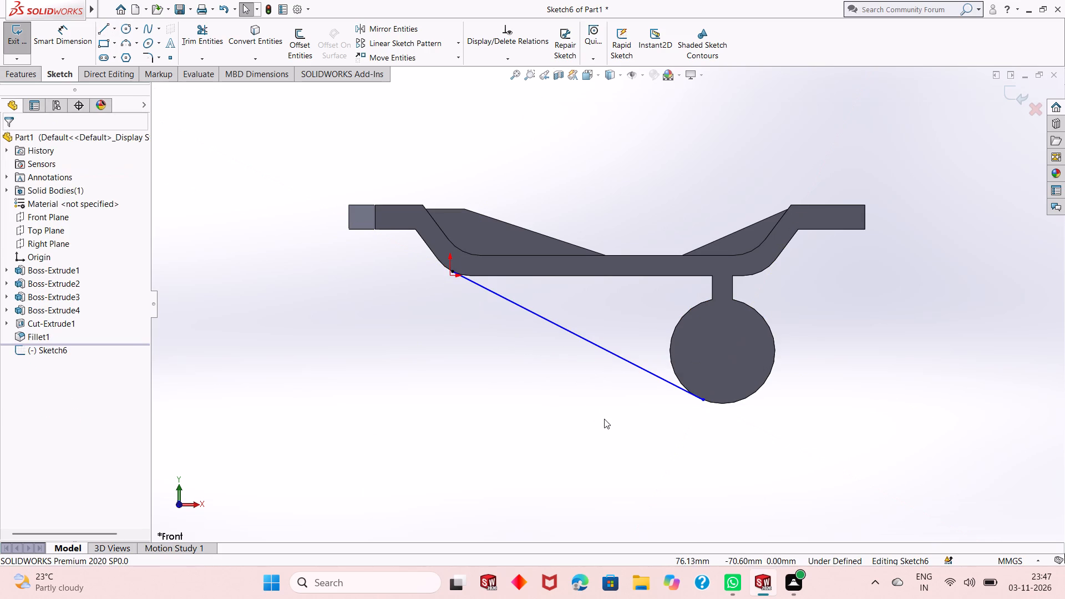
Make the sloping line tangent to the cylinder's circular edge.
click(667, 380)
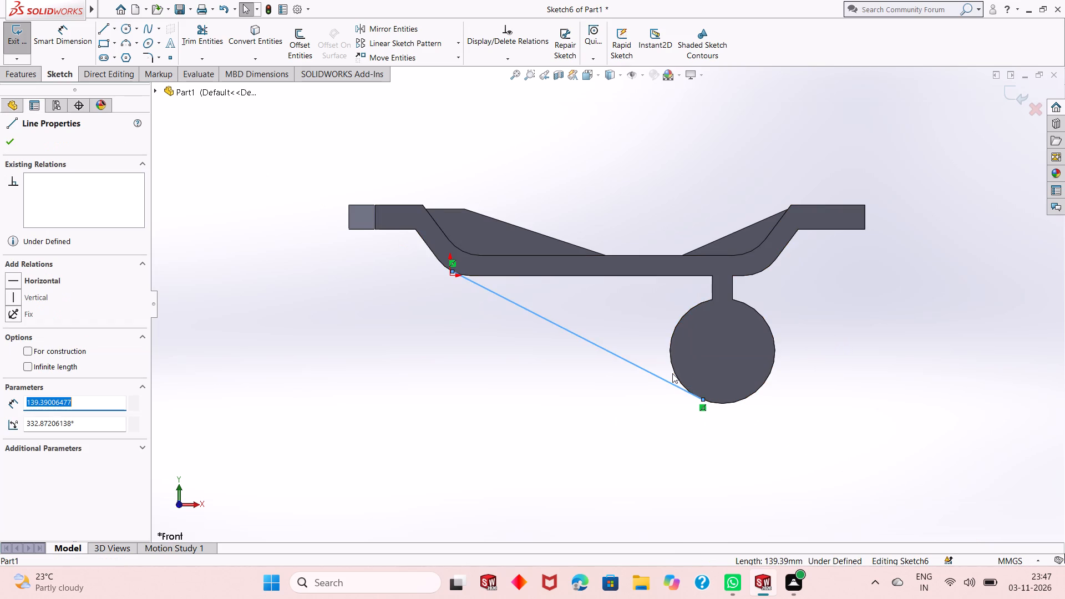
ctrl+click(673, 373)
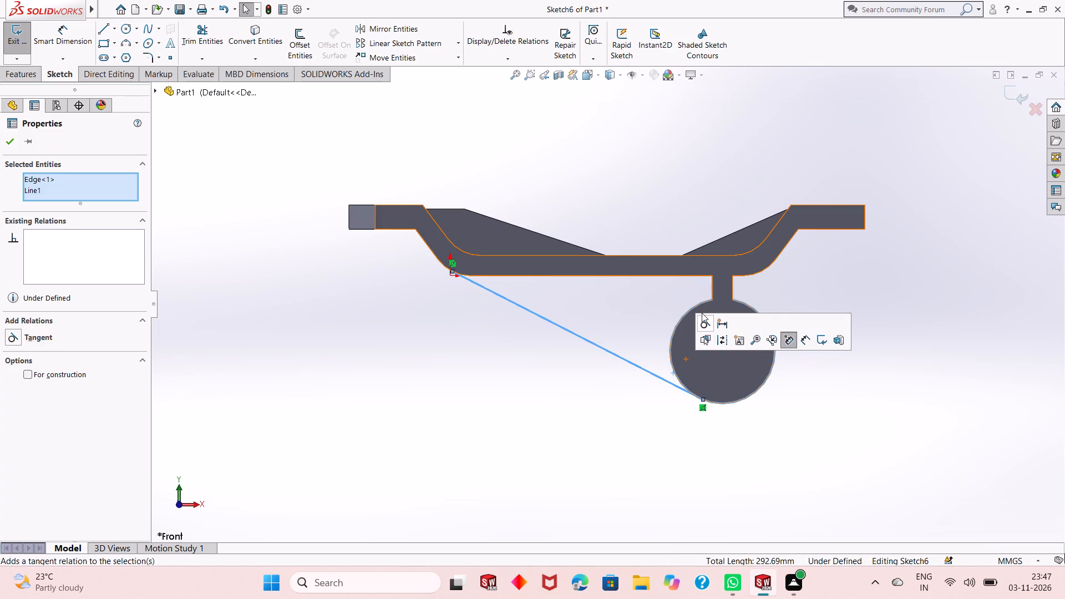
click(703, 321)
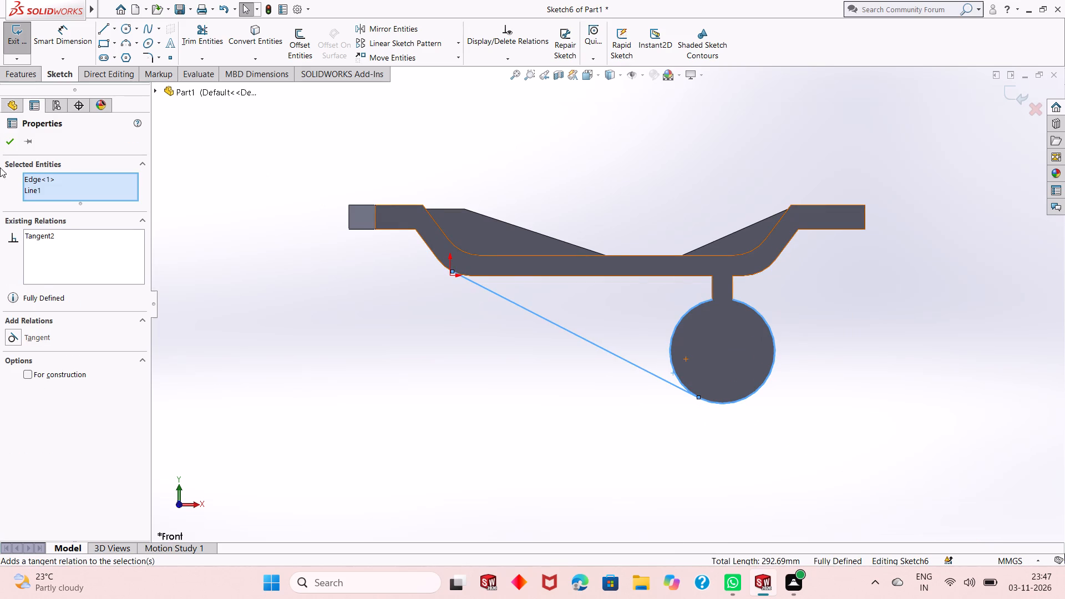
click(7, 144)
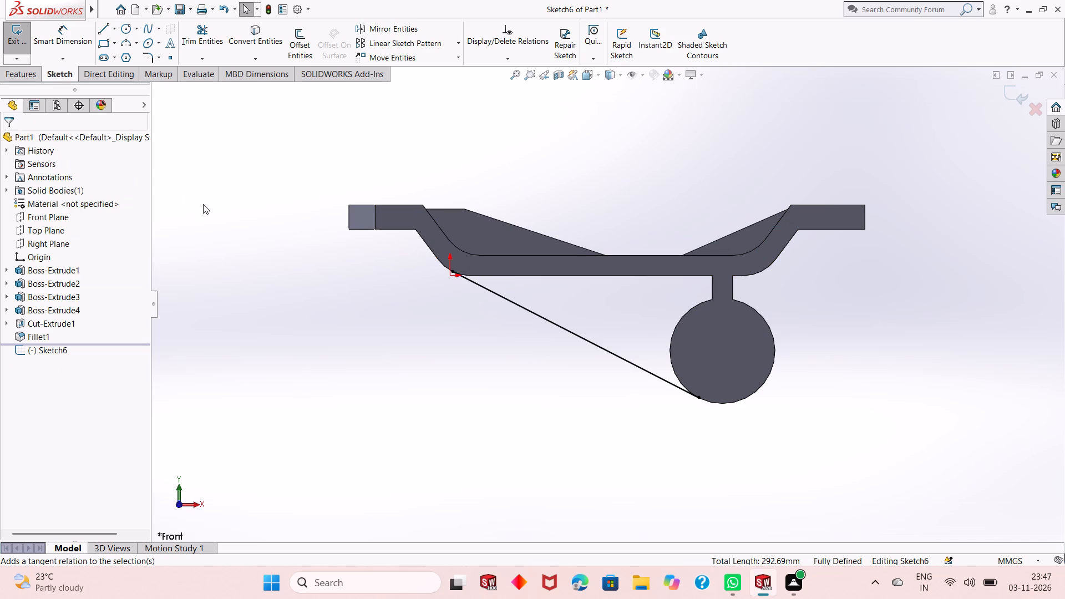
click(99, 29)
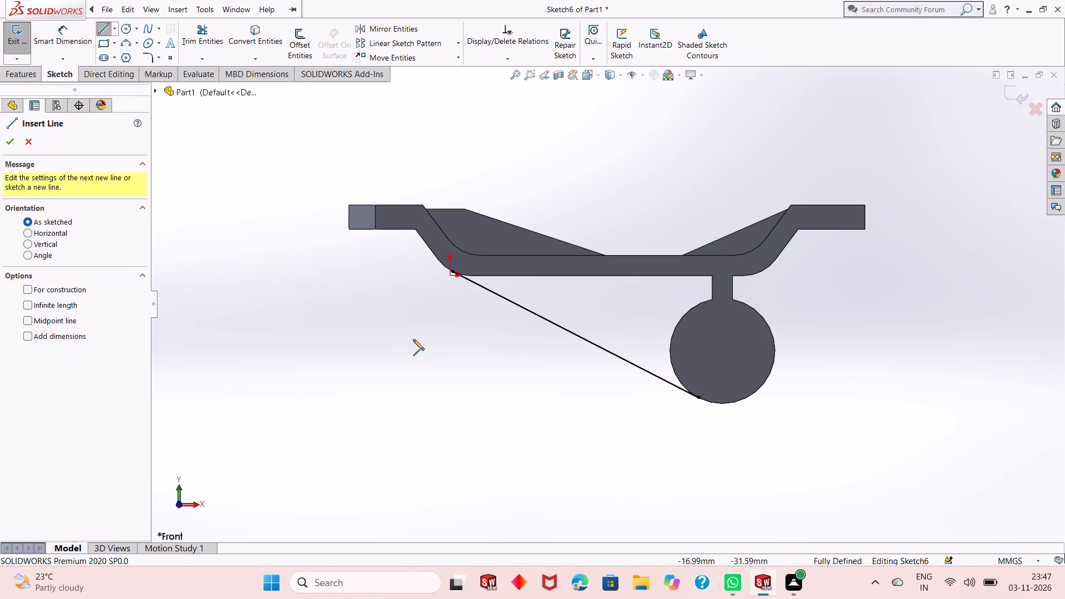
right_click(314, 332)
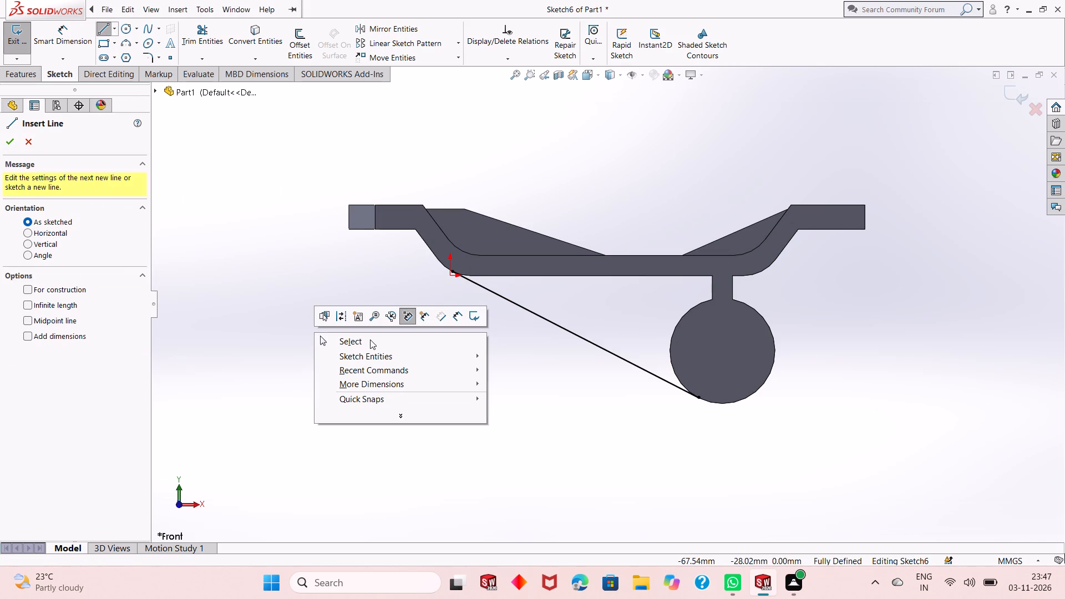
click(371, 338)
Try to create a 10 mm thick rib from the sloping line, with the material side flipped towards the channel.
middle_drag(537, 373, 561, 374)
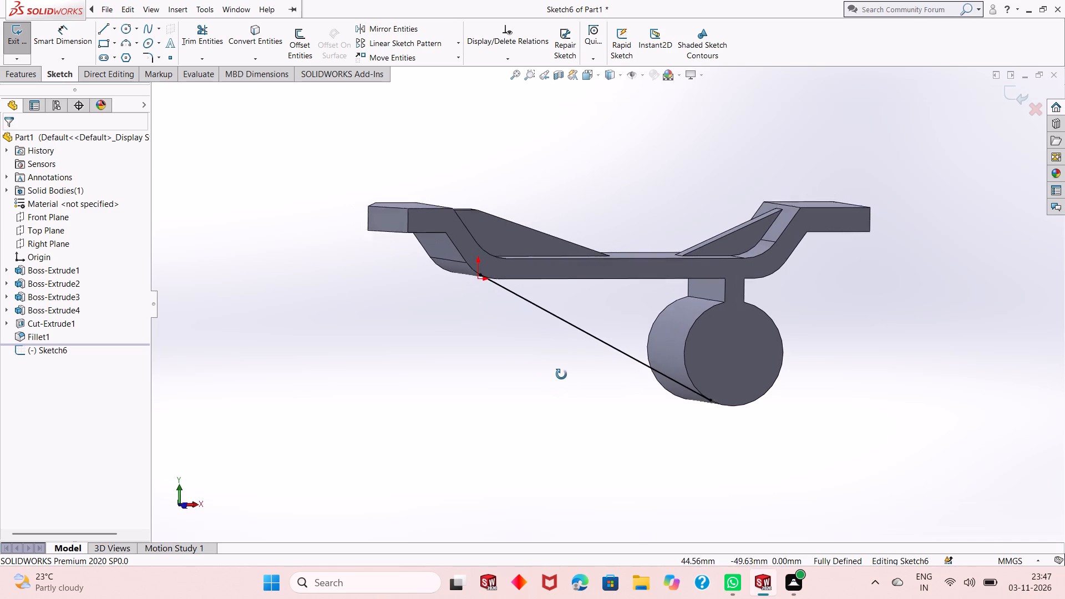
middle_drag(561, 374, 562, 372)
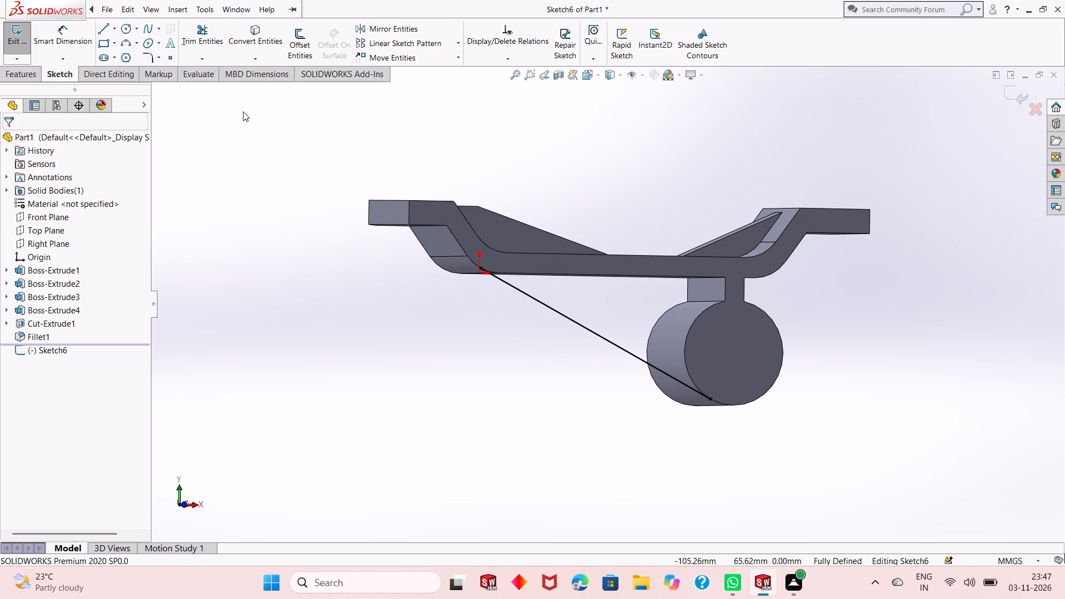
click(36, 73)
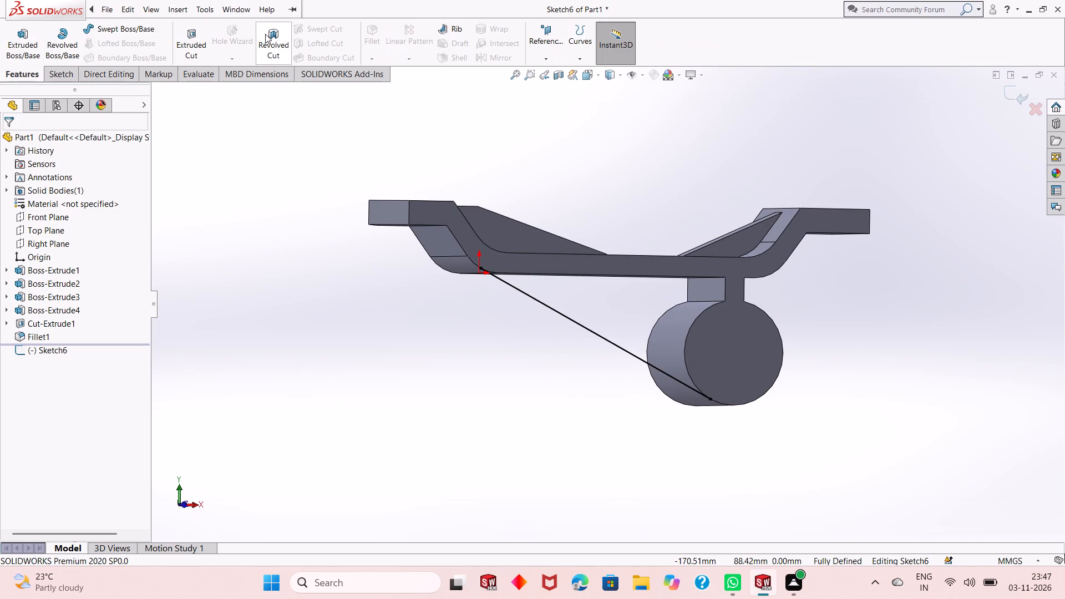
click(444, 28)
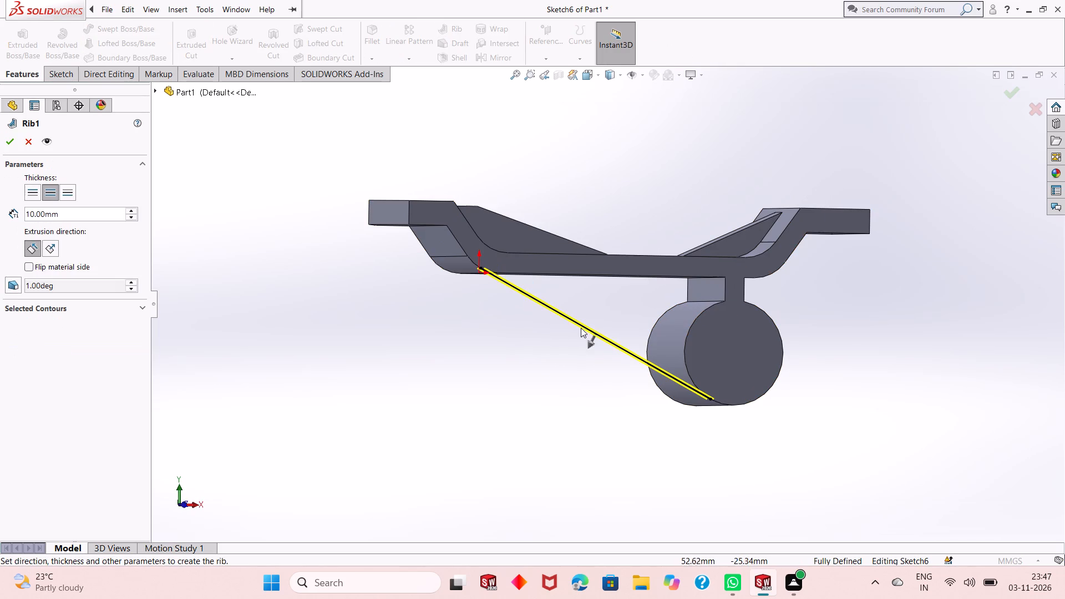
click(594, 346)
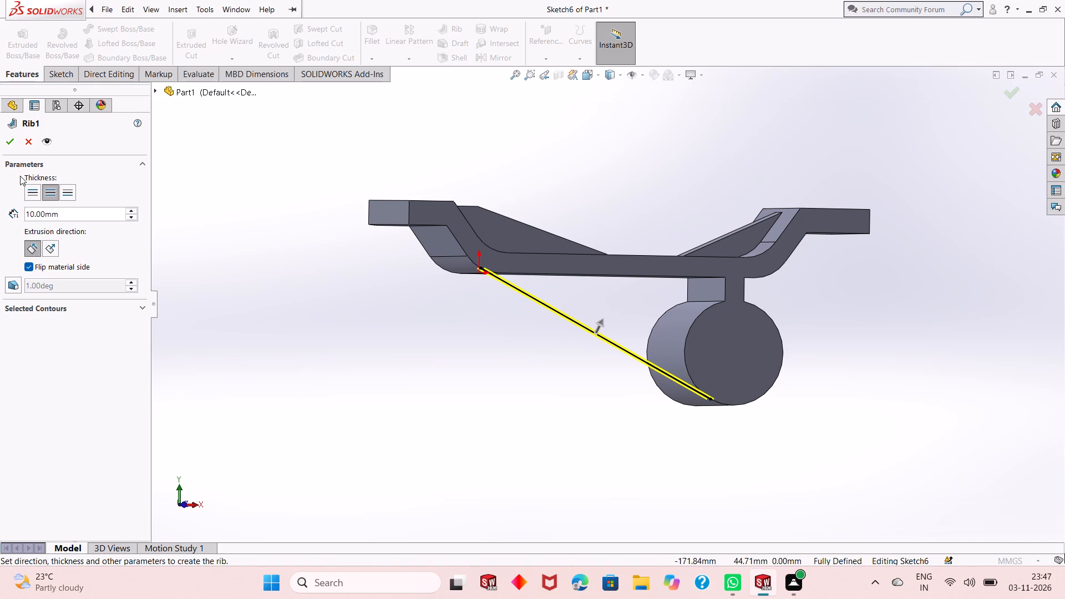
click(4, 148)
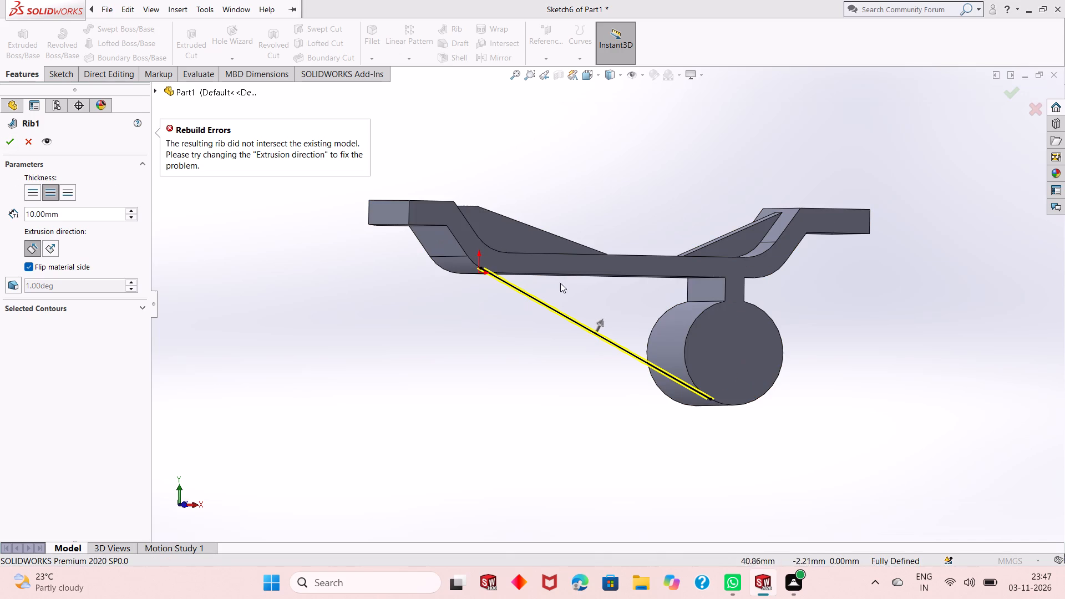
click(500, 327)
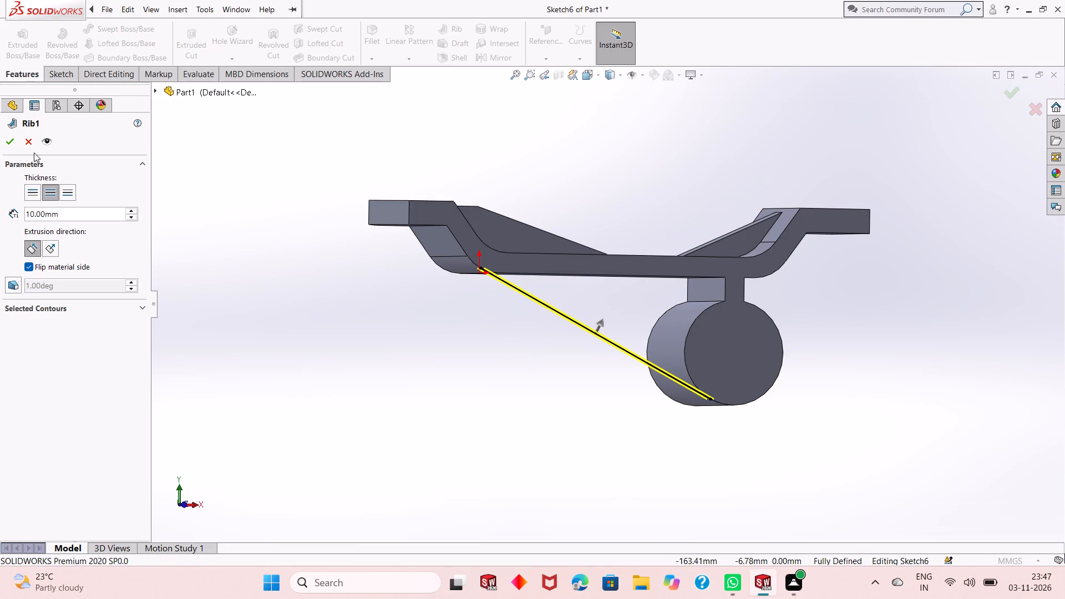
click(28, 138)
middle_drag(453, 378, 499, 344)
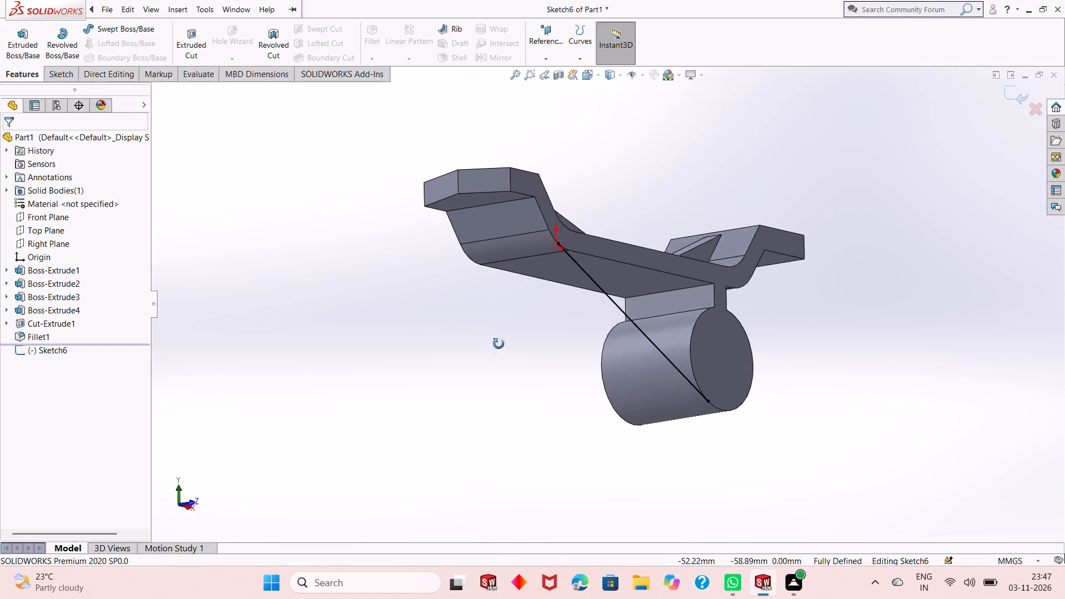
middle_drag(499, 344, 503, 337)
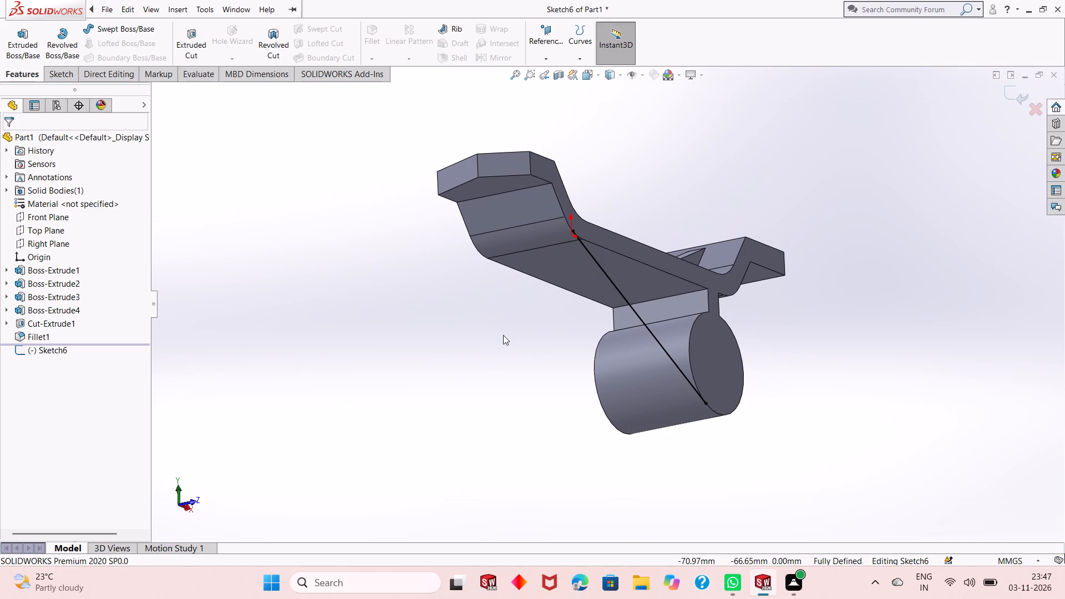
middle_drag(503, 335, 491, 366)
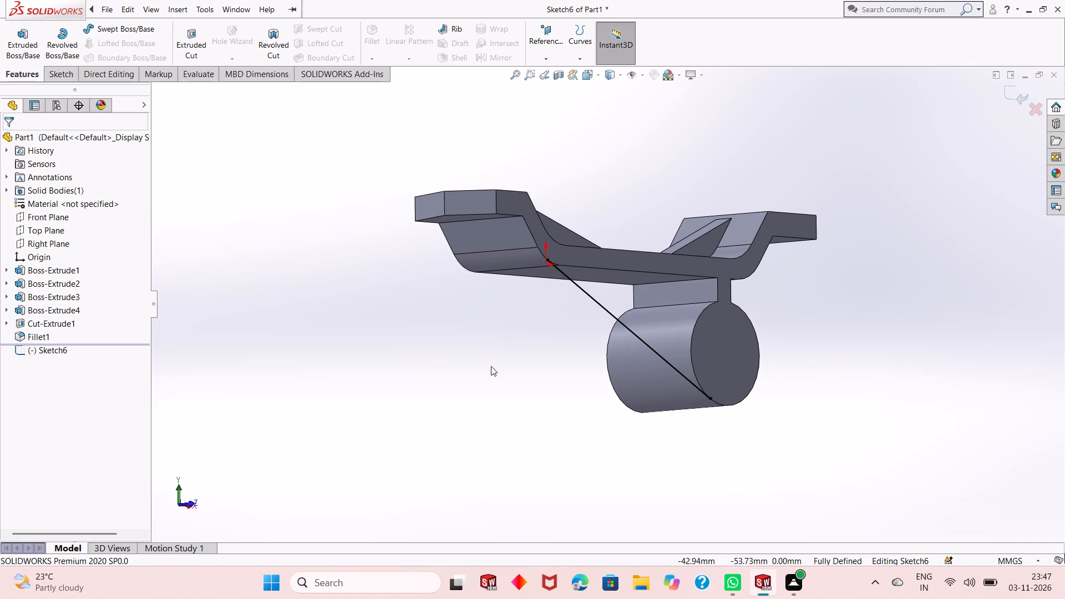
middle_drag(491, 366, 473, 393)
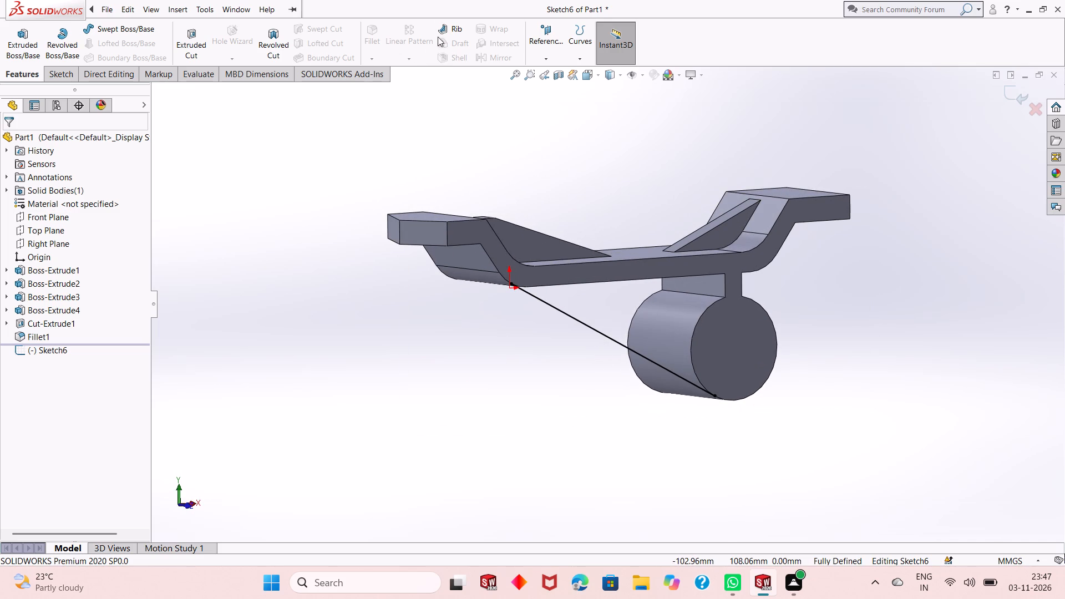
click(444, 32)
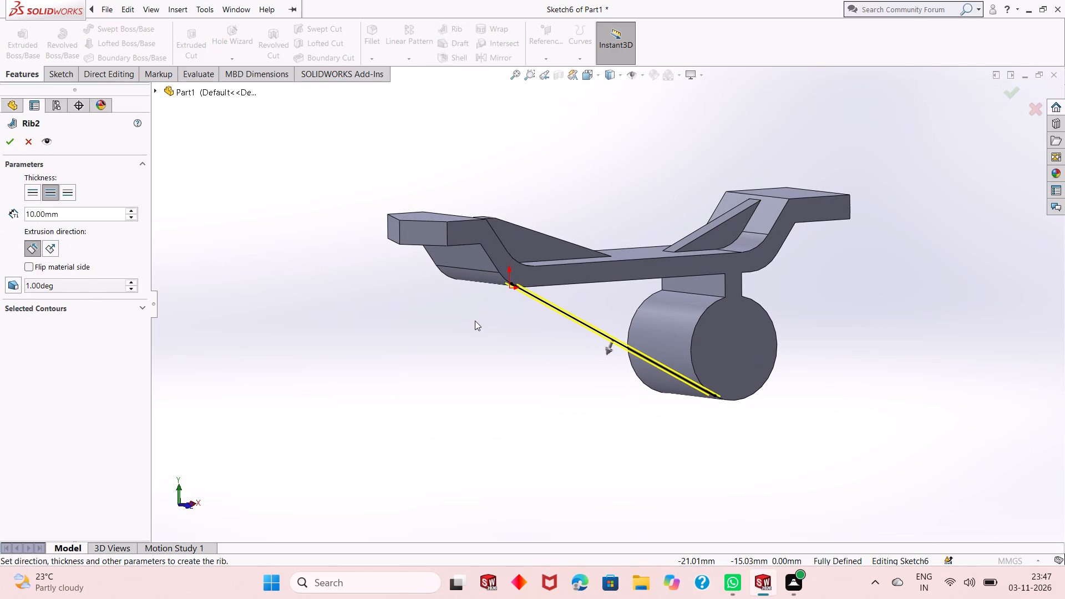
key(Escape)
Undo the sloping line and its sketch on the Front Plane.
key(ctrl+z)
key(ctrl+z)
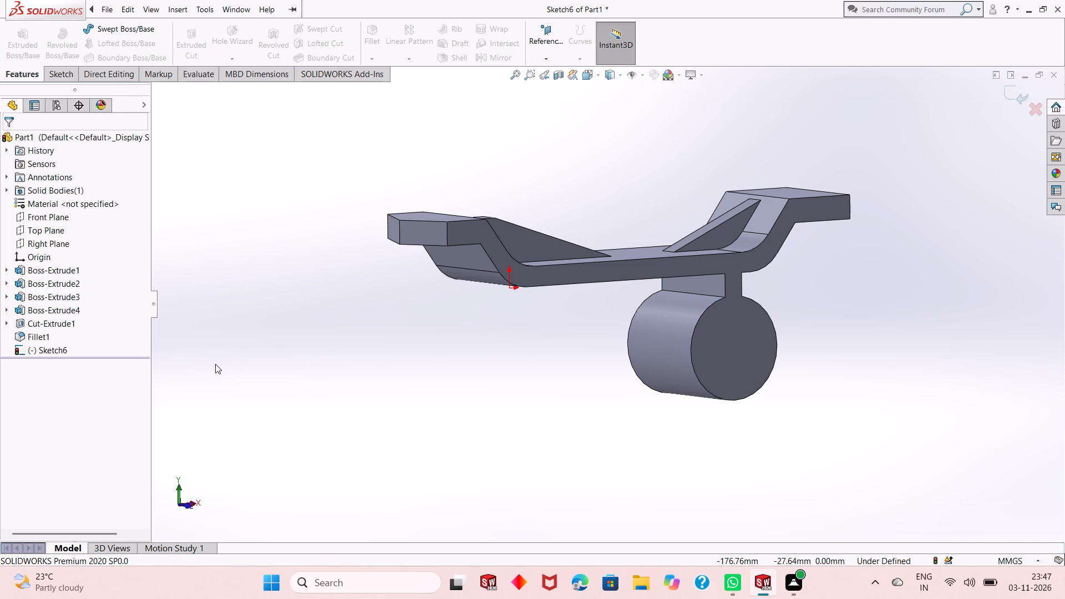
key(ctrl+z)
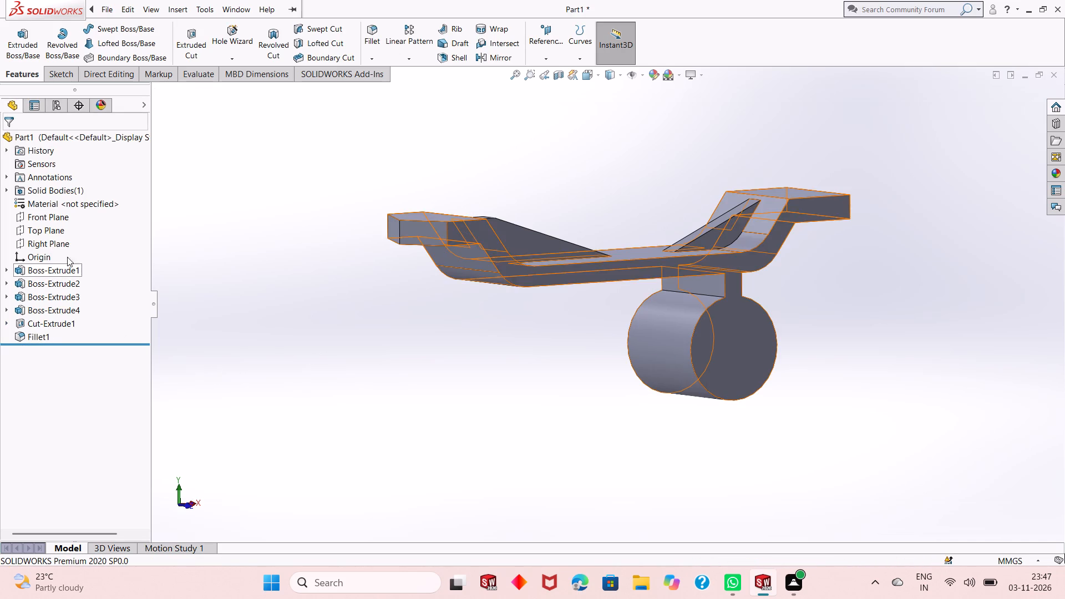
Create a reference plane offset 55/2 (27.5 mm) from the Front Plane, flipped to run through the middle of the part's width.
click(58, 221)
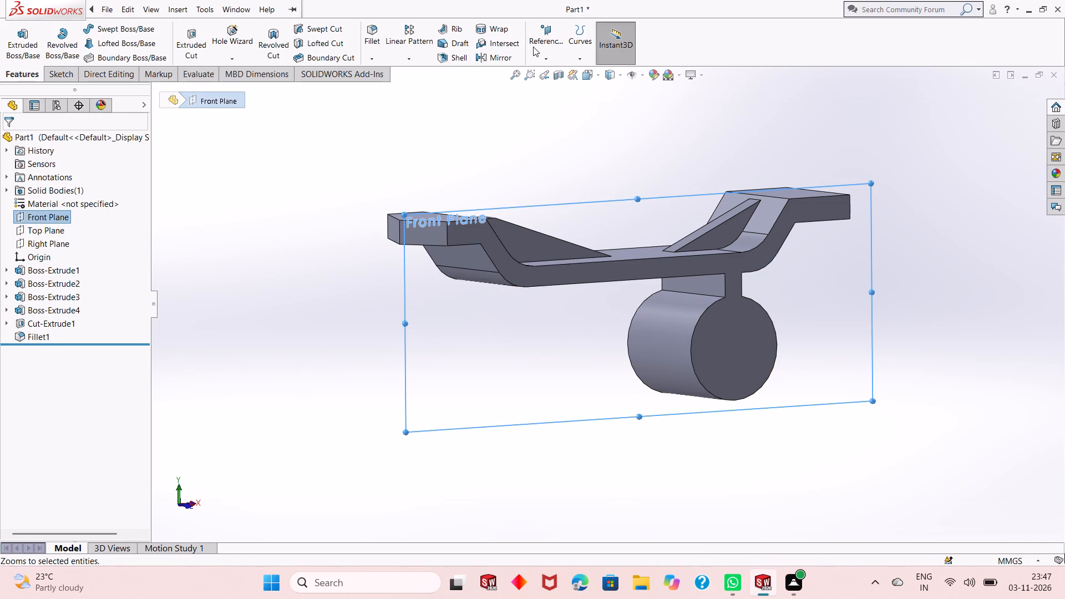
click(533, 47)
click(544, 72)
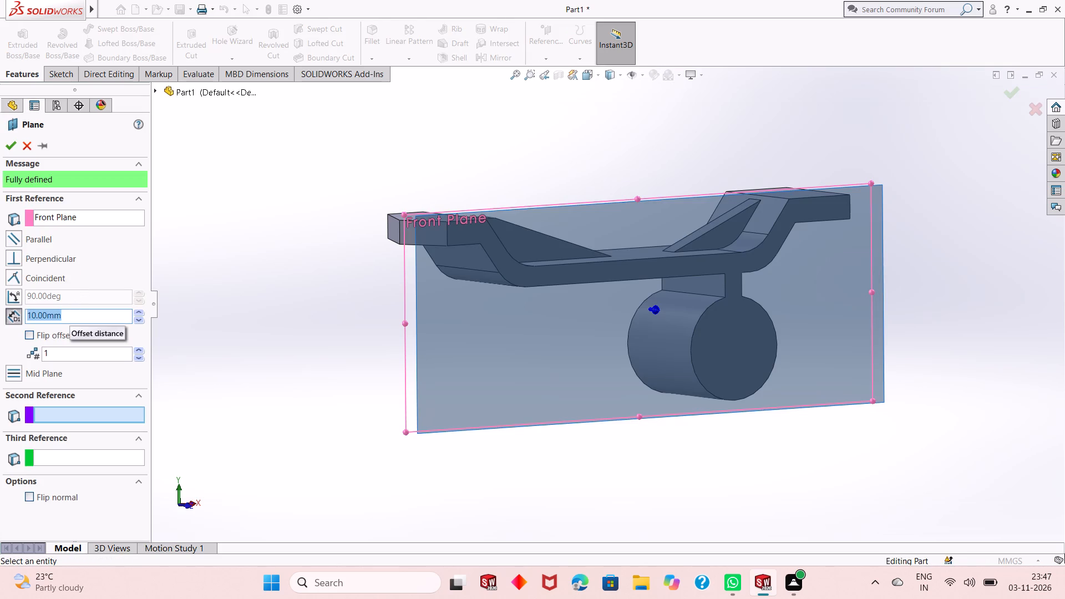
text(55/2)
key(Return)
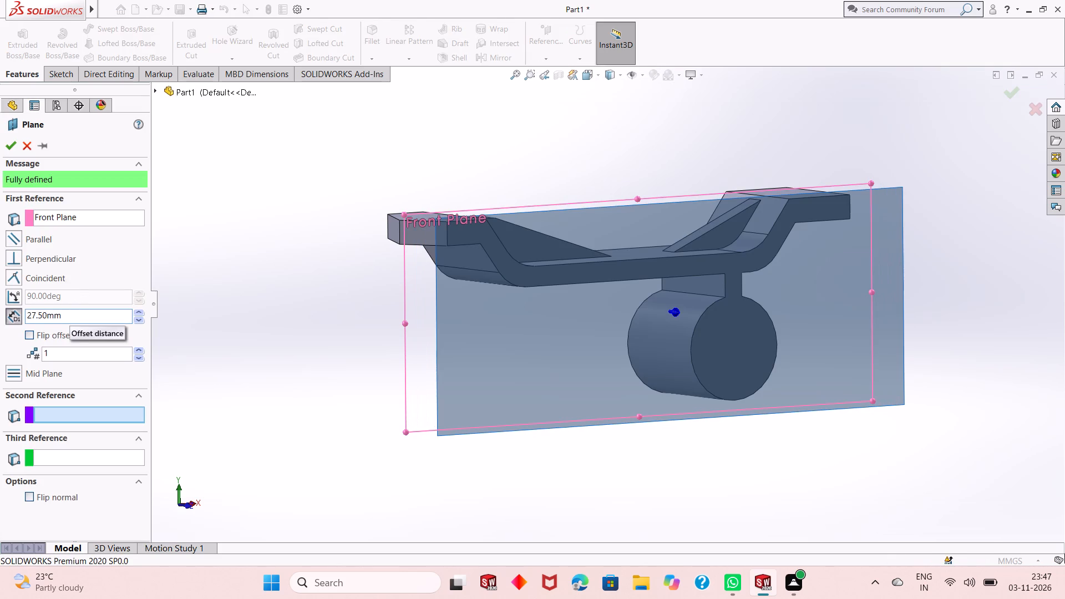
click(38, 334)
middle_drag(286, 329, 322, 418)
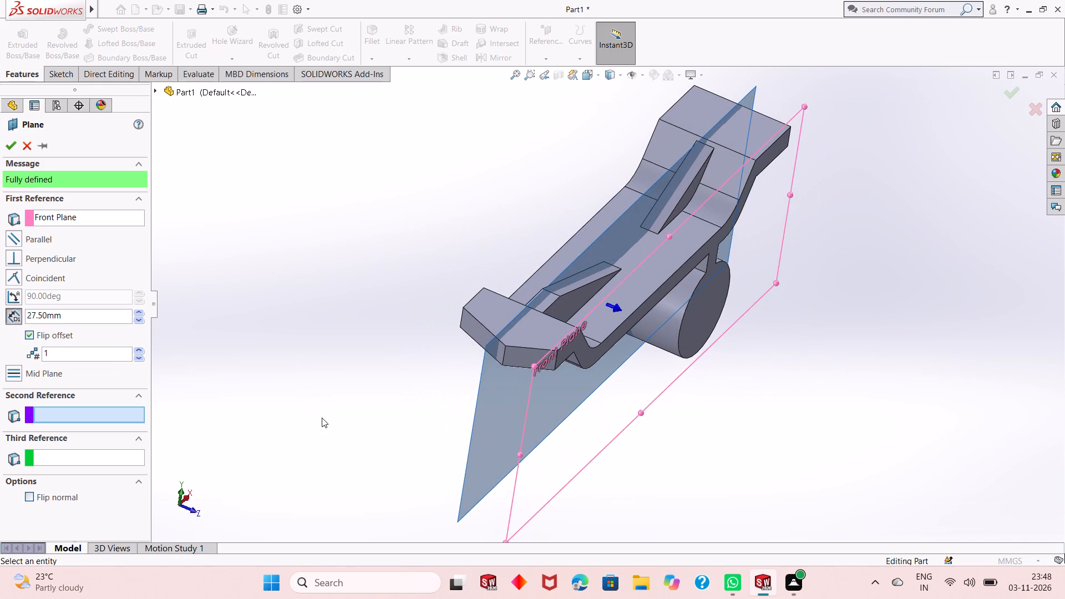
click(13, 139)
On the mid-width reference plane, sketch a sloping line from the channel's lower bend near the origin to the cylinder's lower edge.
middle_drag(349, 364, 331, 297)
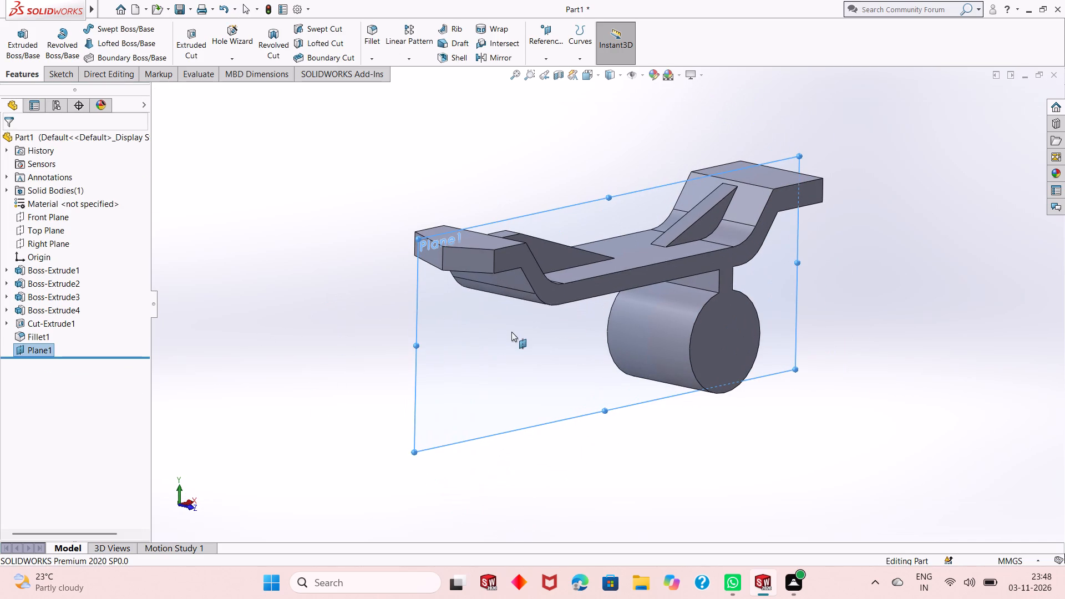
right_click(511, 332)
click(539, 316)
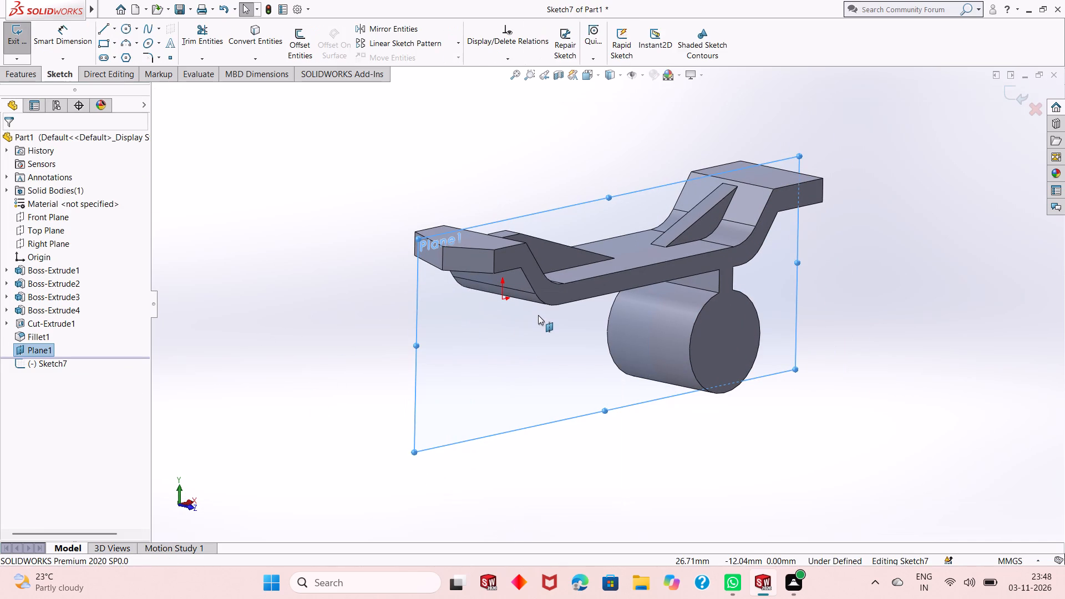
key(ctrl+8)
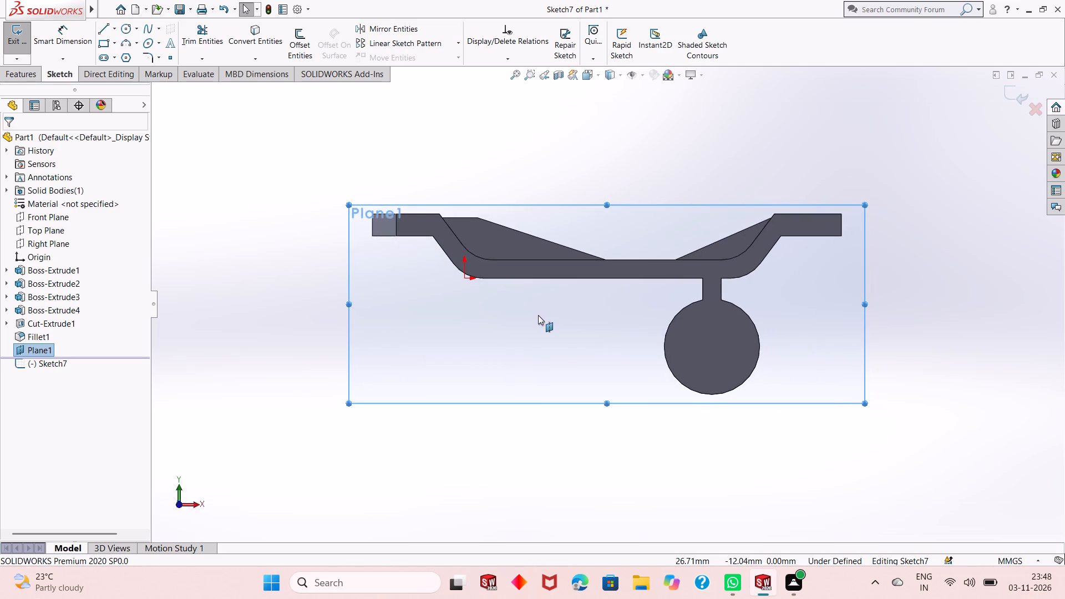
click(538, 314)
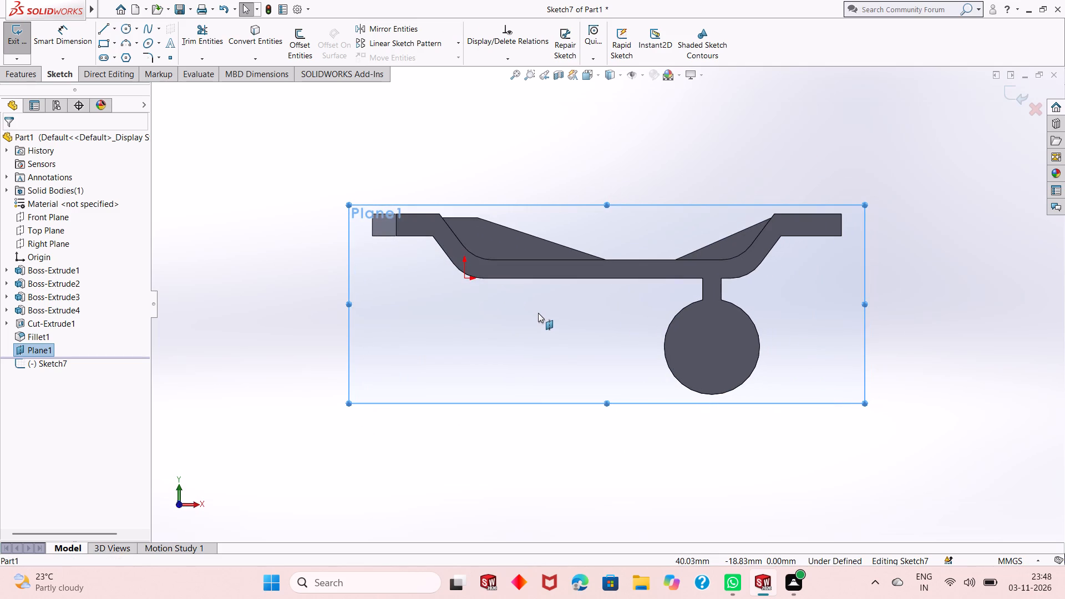
scroll(564, 312, up, 1)
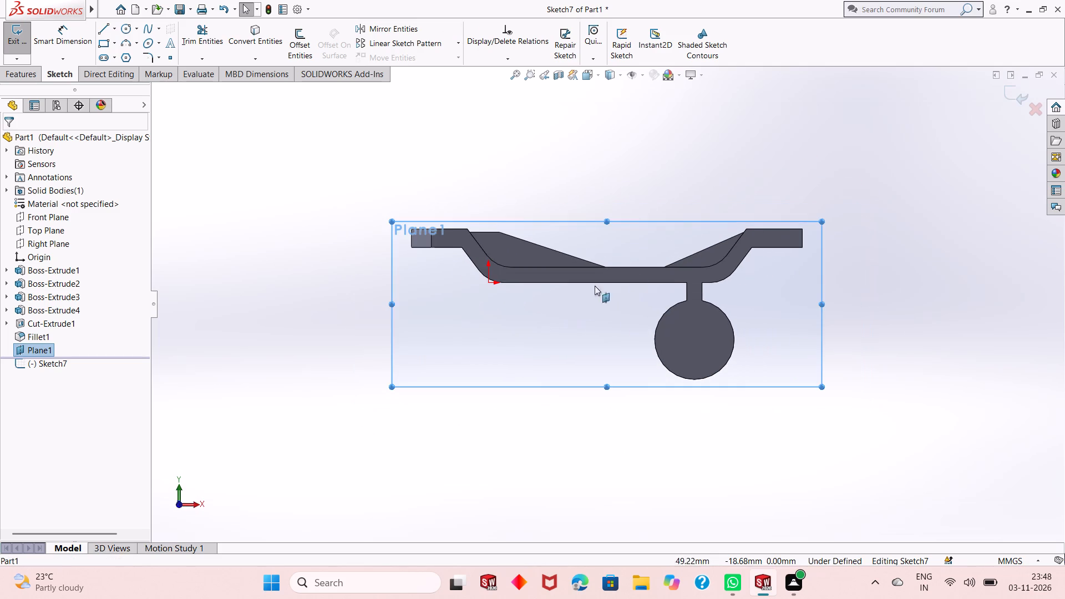
scroll(652, 247, down, 2)
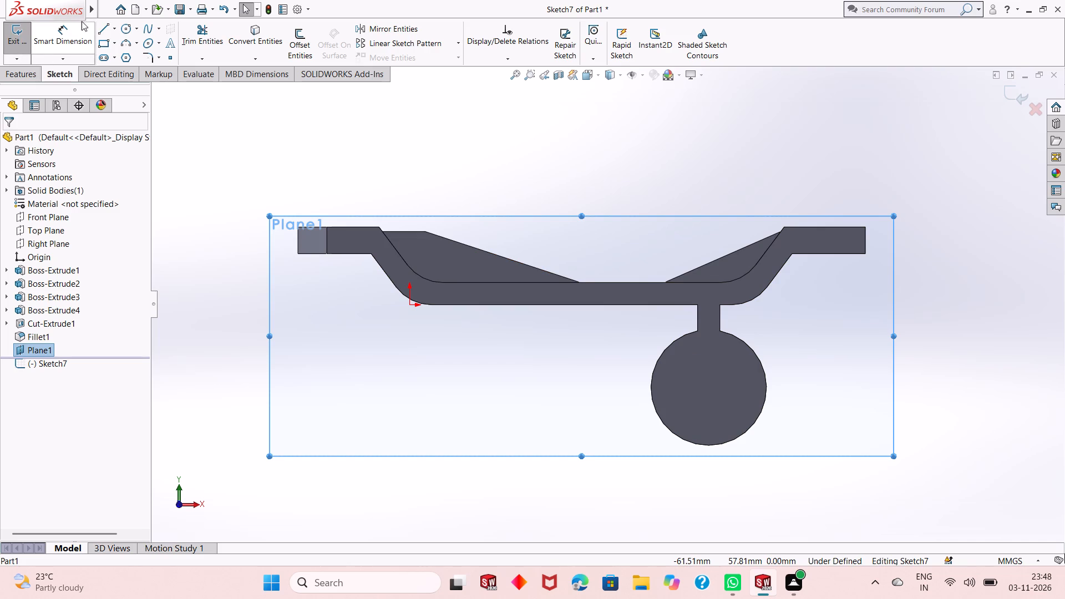
click(103, 32)
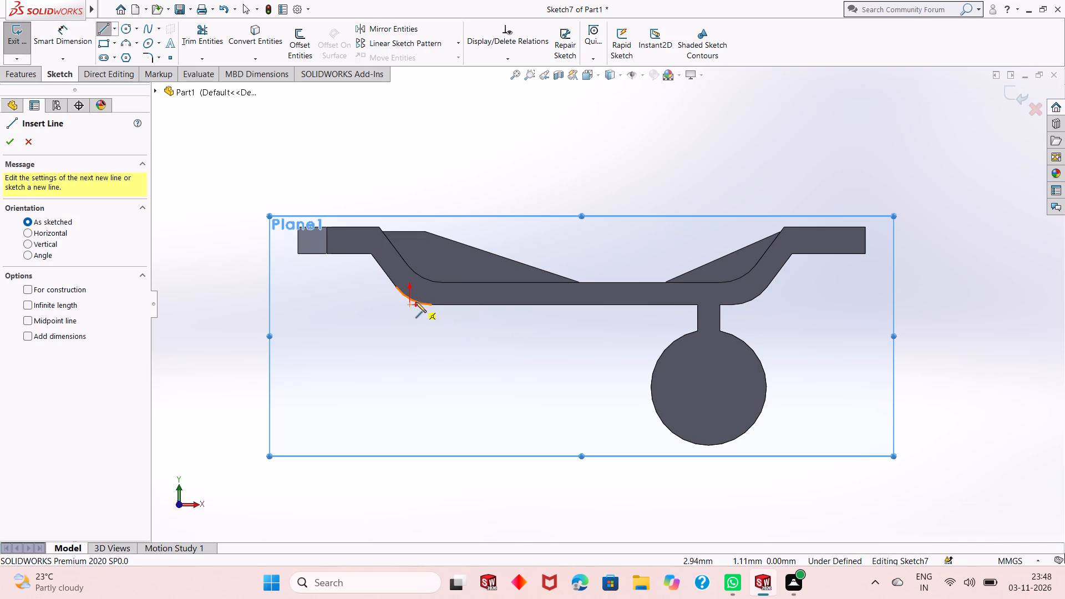
drag(413, 299, 418, 303)
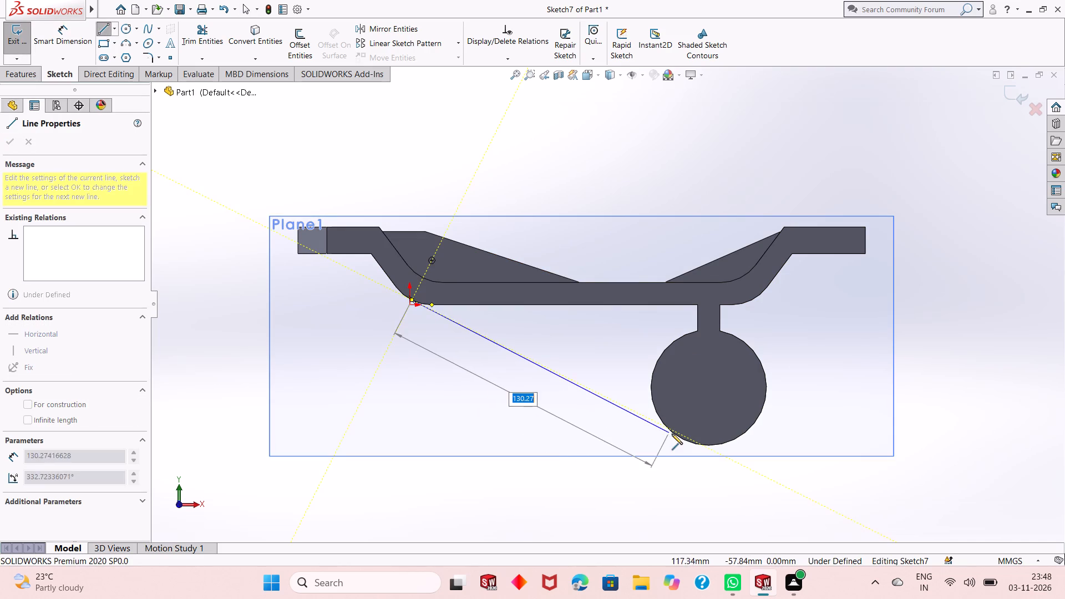
click(685, 441)
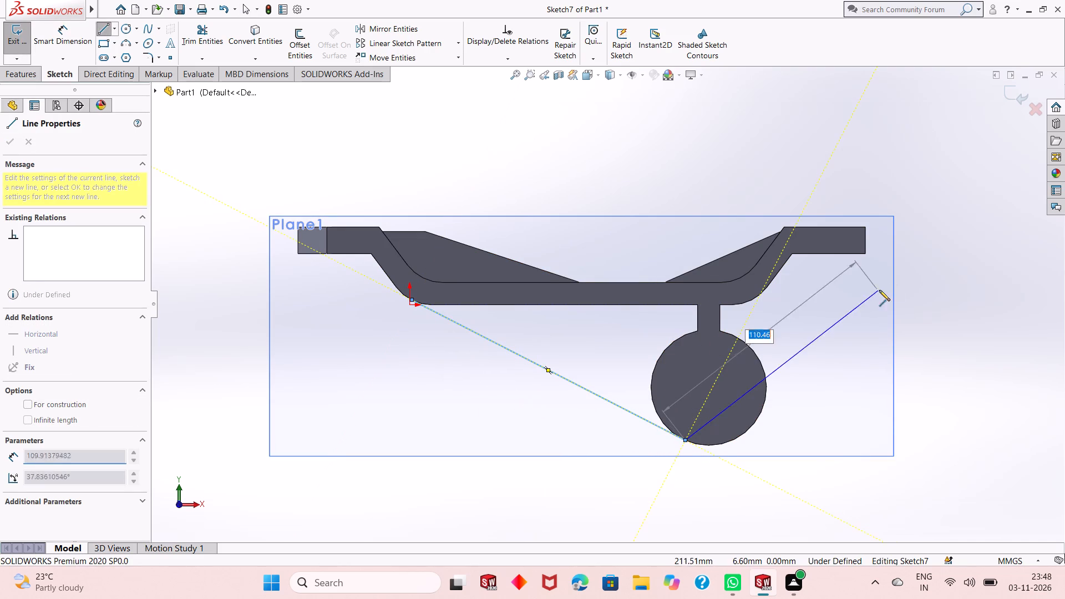
right_click(915, 281)
click(925, 291)
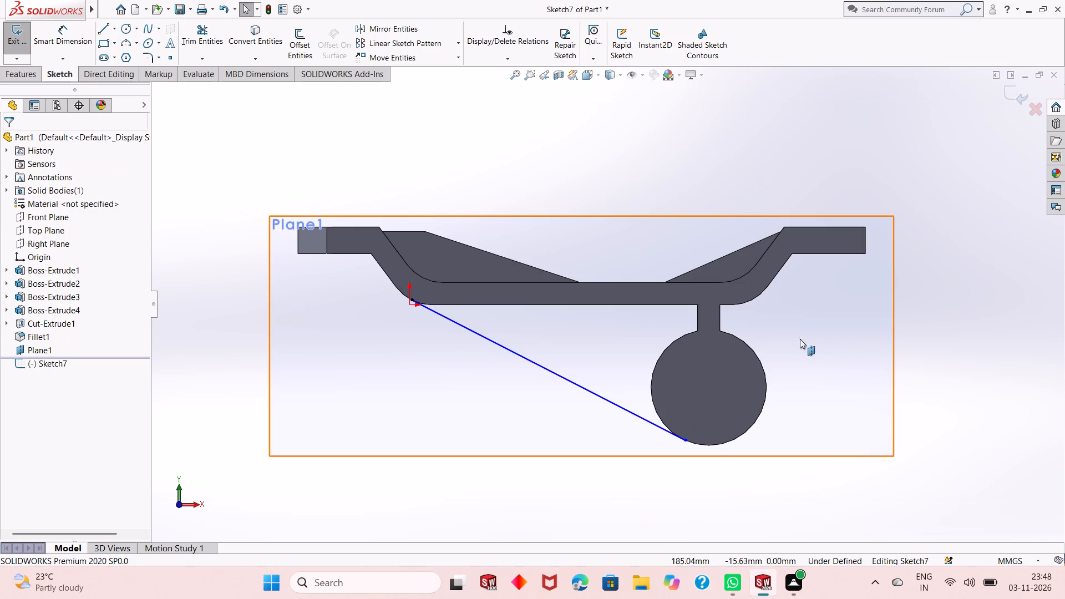
Make the sloping line tangent to the cylinder's circular edge.
click(627, 410)
ctrl+click(653, 372)
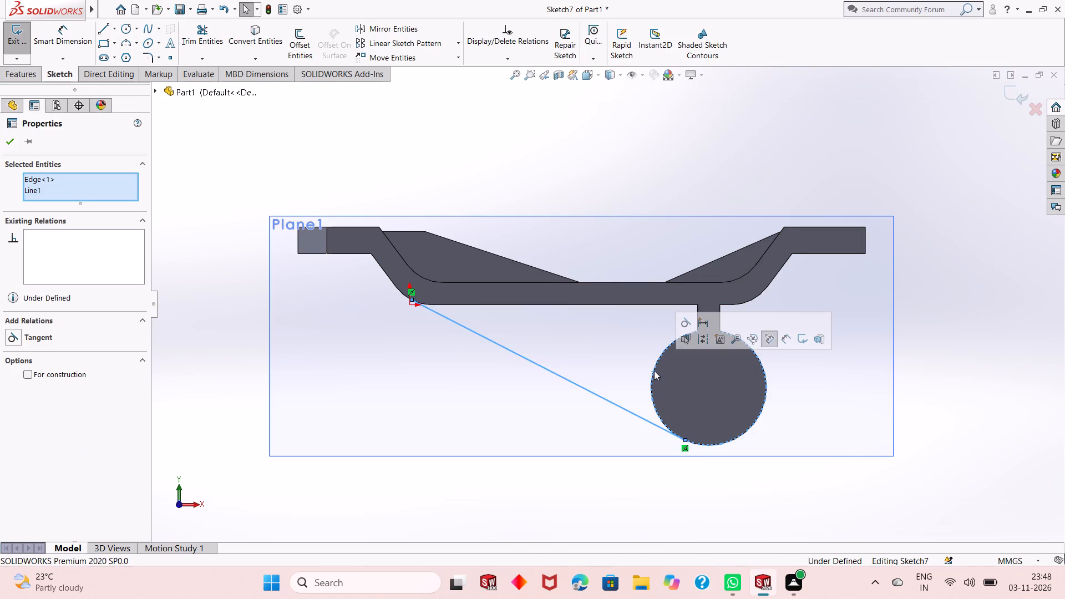
click(685, 324)
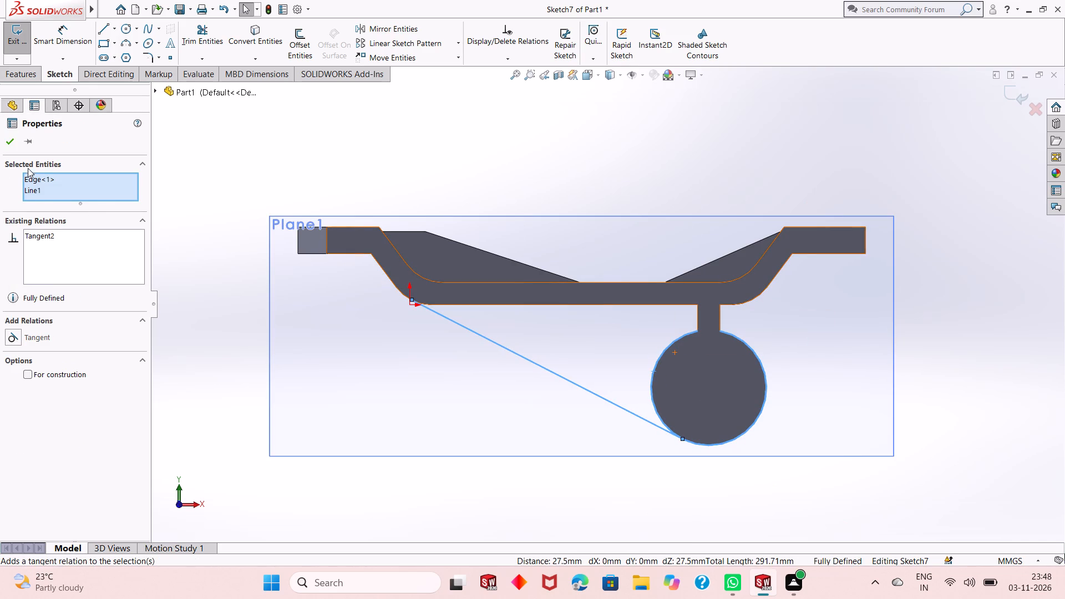
click(9, 143)
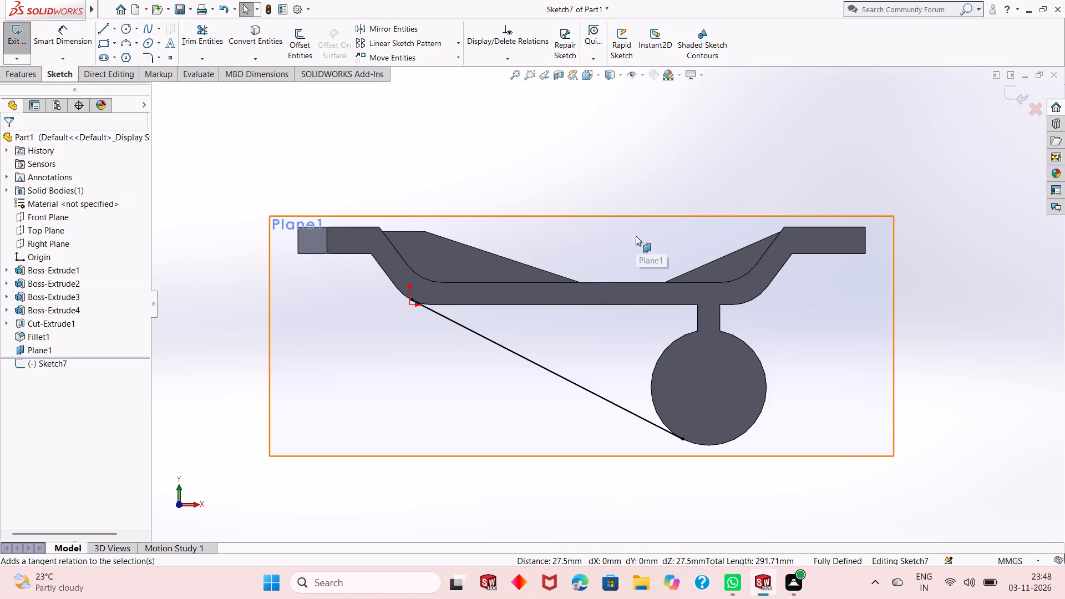
Create a 10 mm thick rib centred on the sloping line, with the material side flipped towards the channel.
click(11, 72)
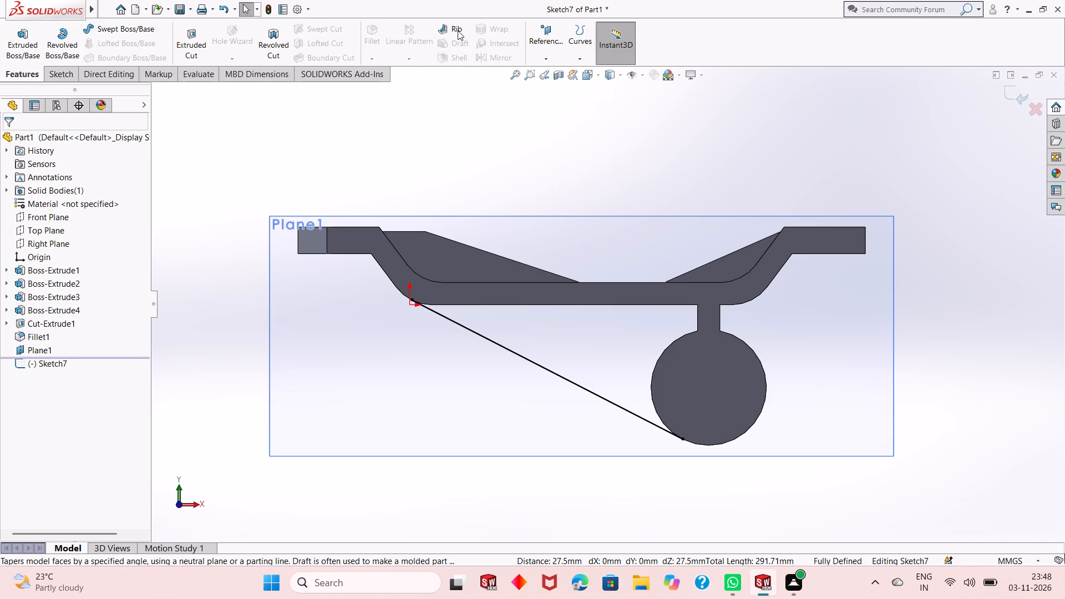
click(458, 31)
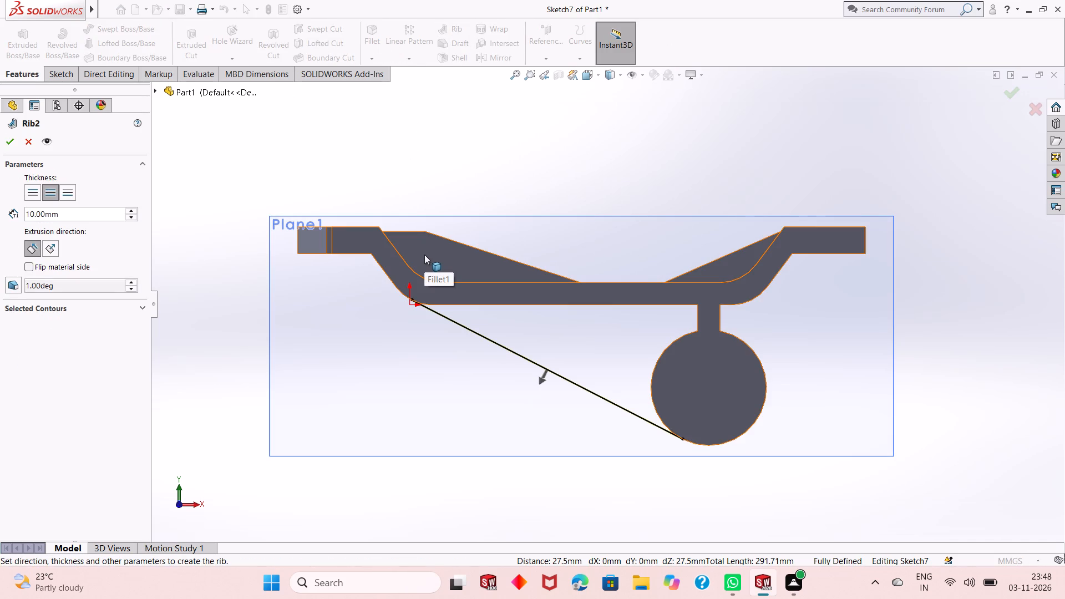
click(545, 378)
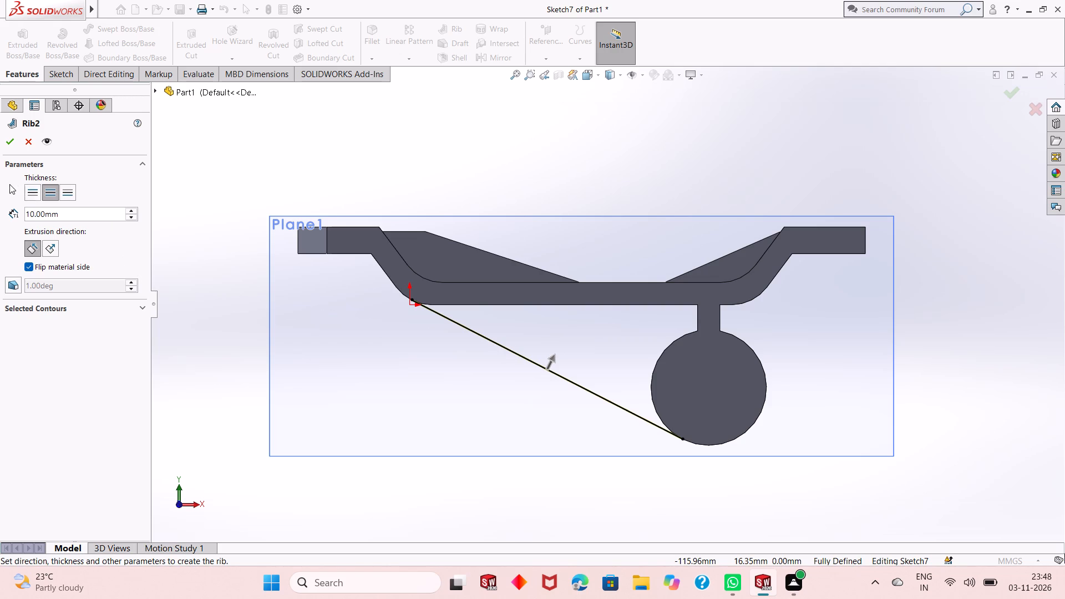
click(9, 143)
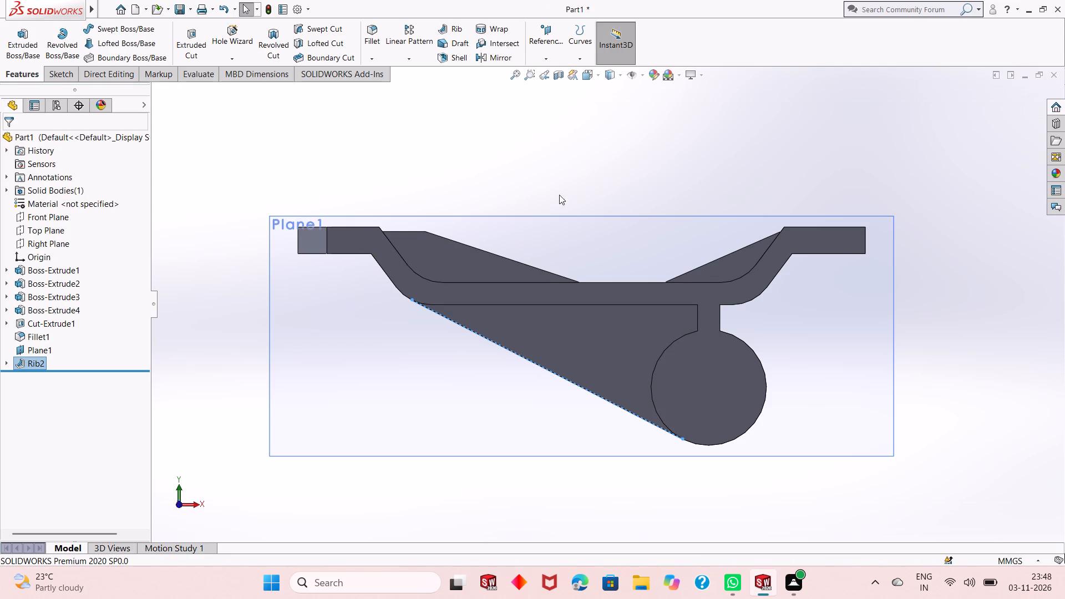
Examine the new rib between the channel's underside and the cylinder from several angles.
middle_drag(554, 250, 643, 216)
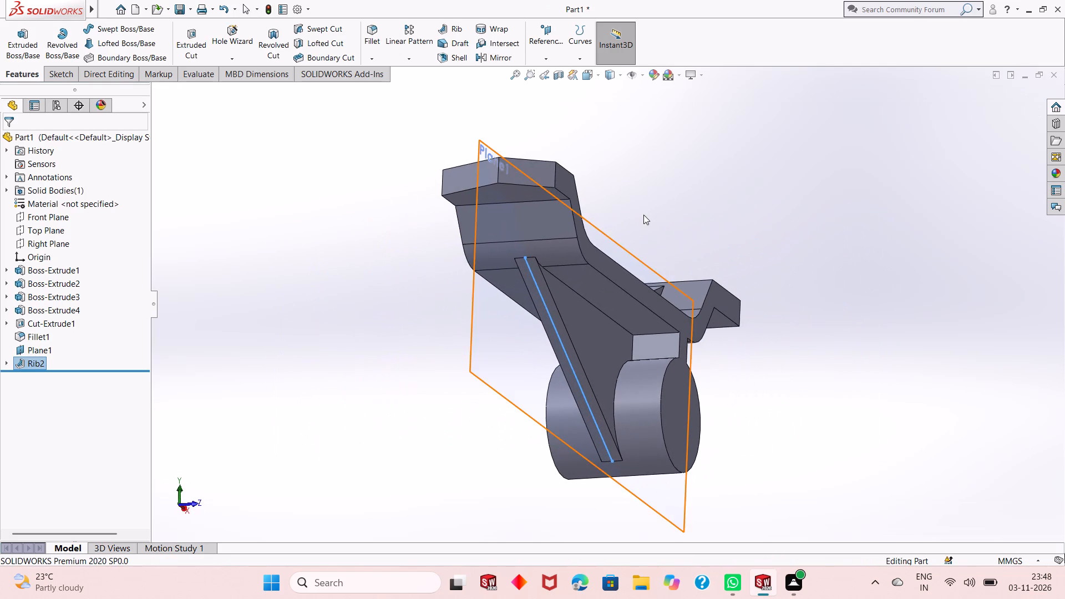
middle_drag(647, 216, 624, 280)
middle_drag(612, 276, 601, 245)
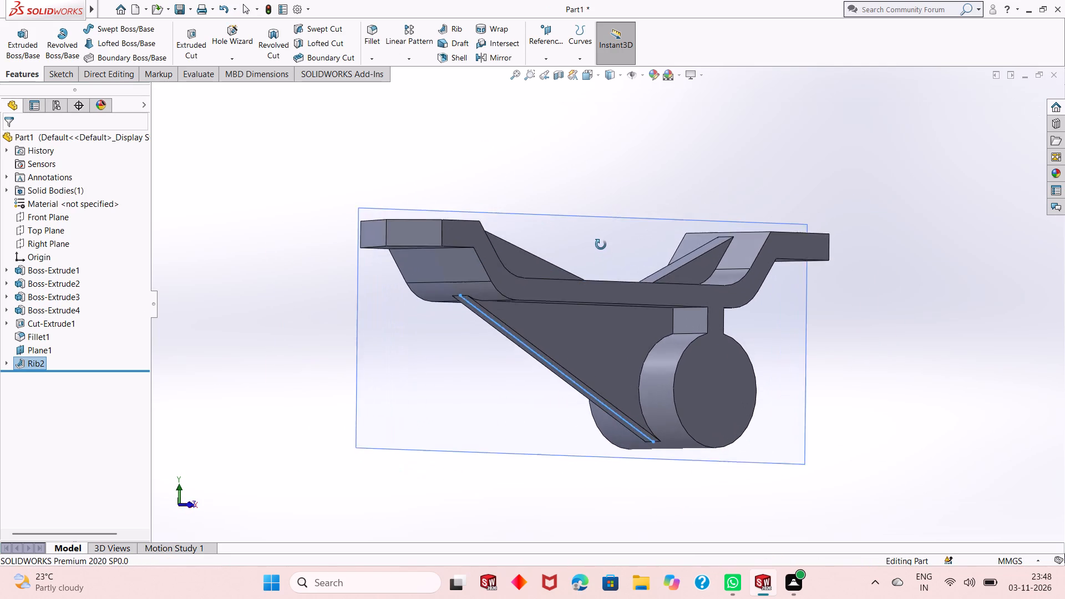
middle_drag(601, 245, 590, 258)
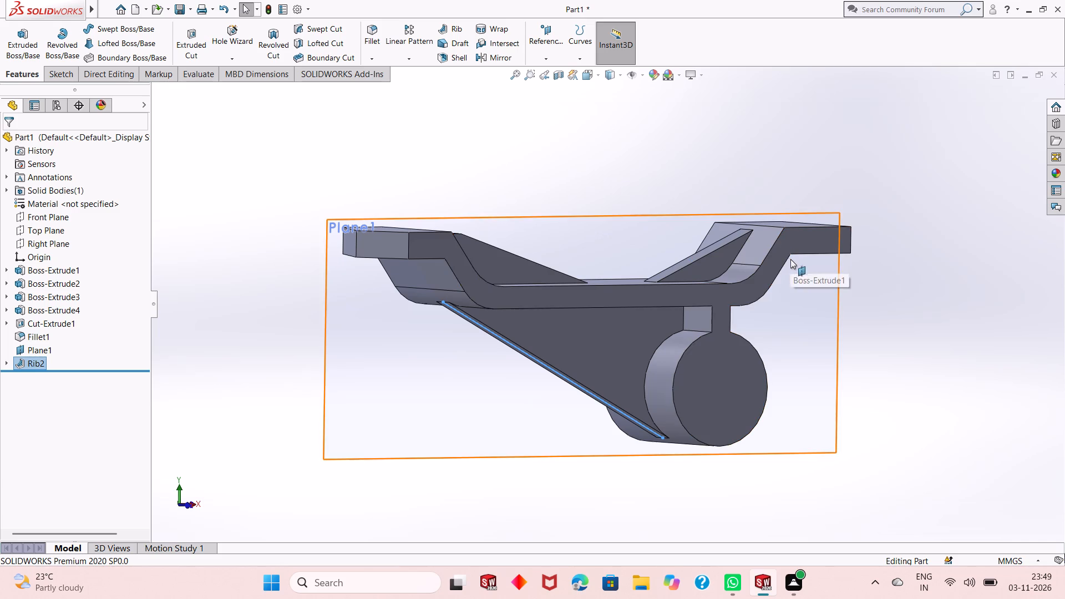
middle_drag(796, 264, 751, 309)
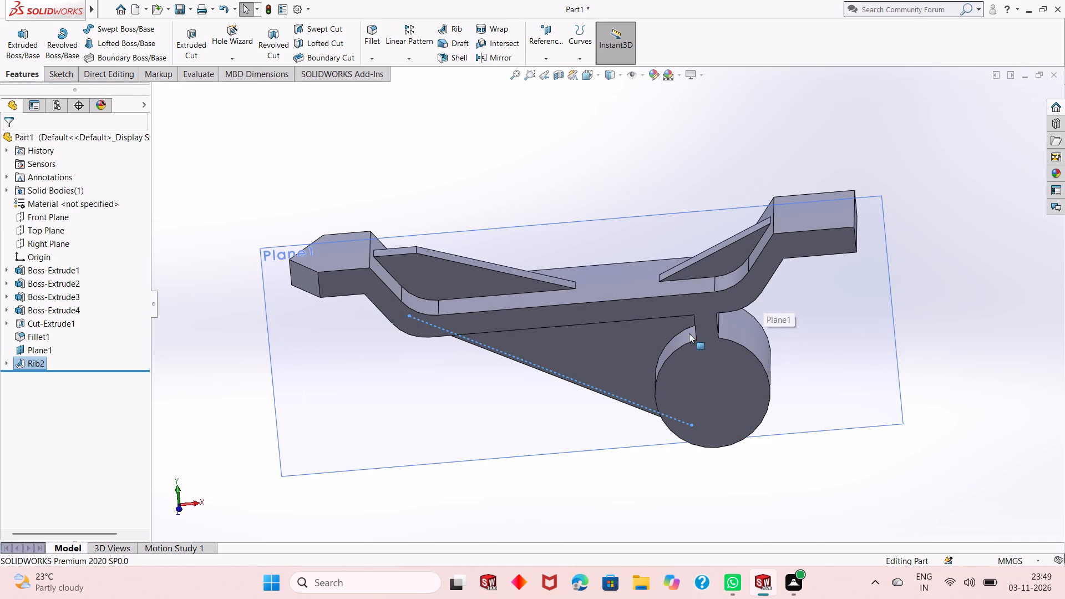
middle_drag(688, 336, 687, 285)
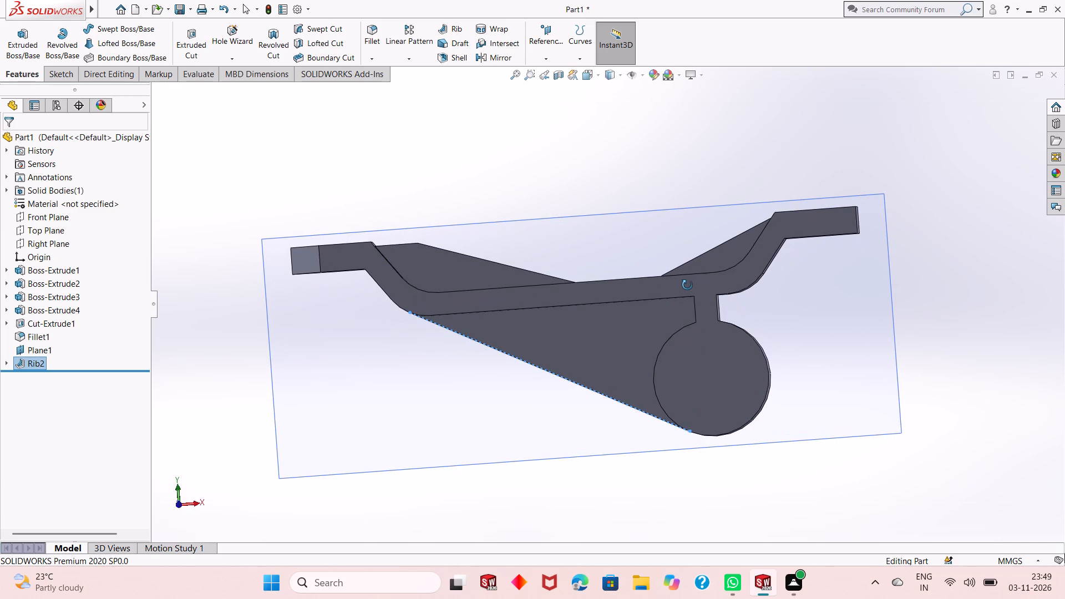
middle_drag(687, 285, 686, 273)
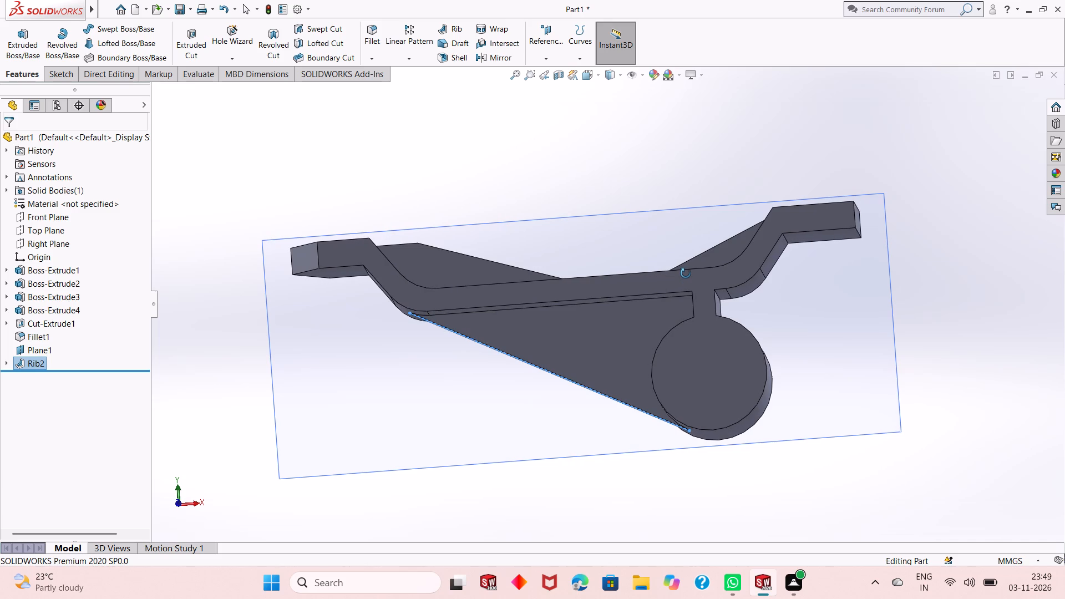
middle_drag(686, 273, 713, 394)
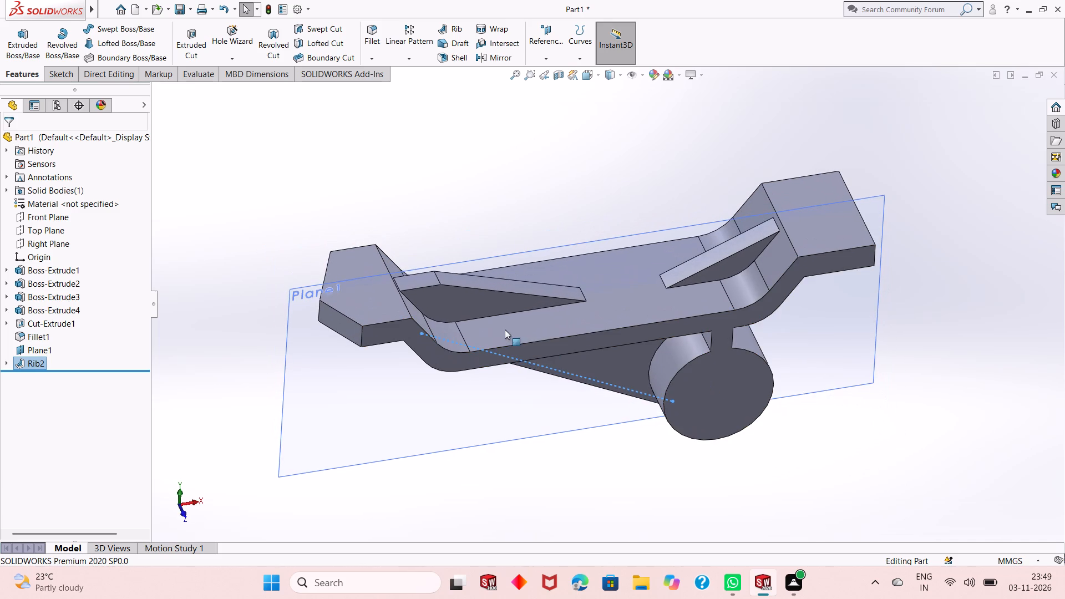
On the part's front face, sketch a circle about 35 mm in diameter, concentric with the cylinder's round end.
click(698, 385)
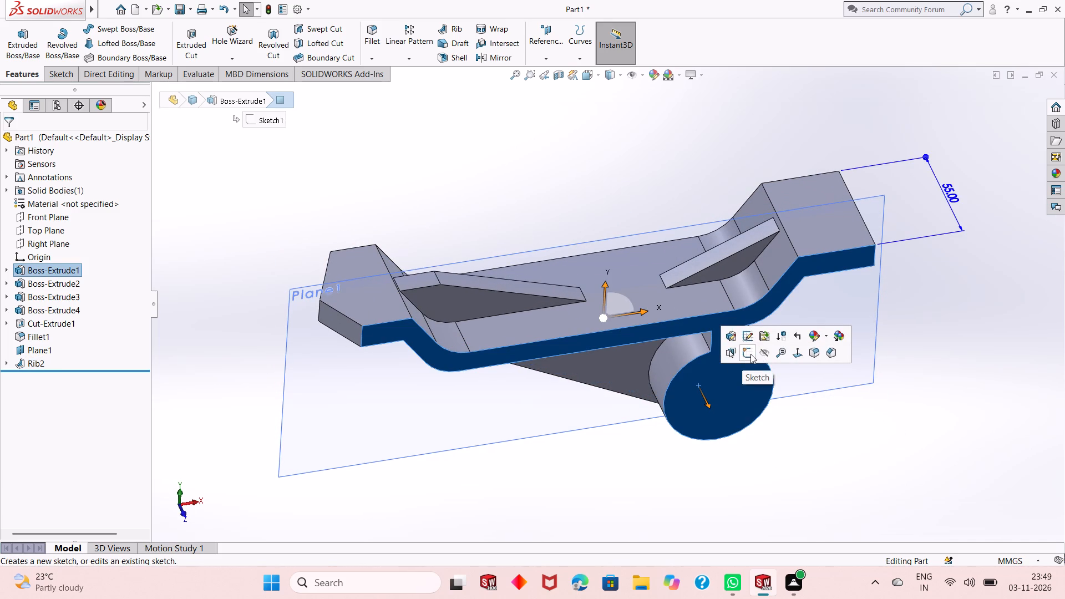
click(750, 354)
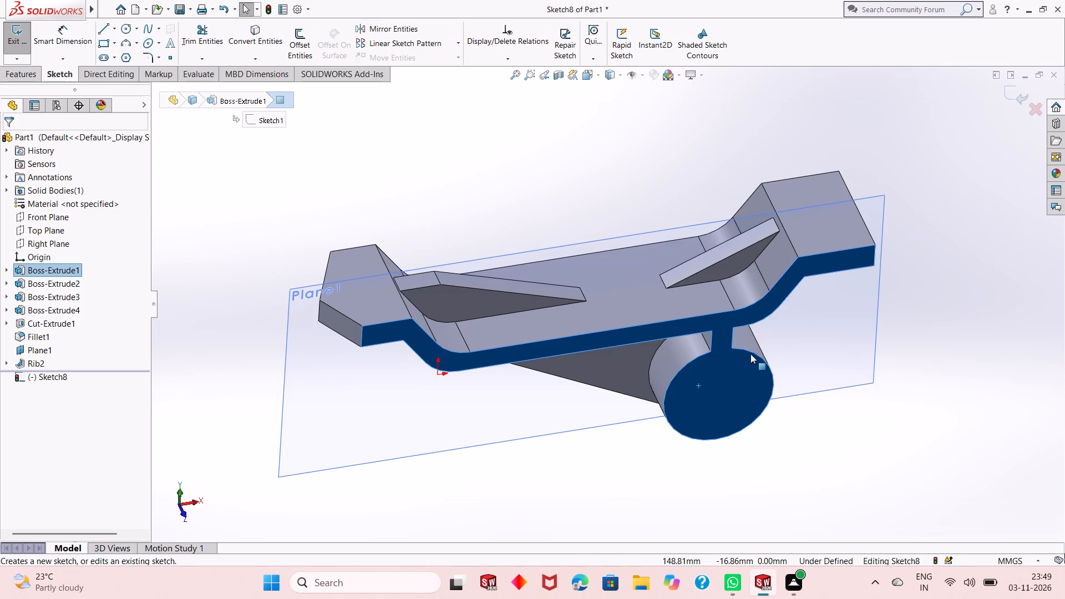
key(ctrl+8)
scroll(780, 303, down, 3)
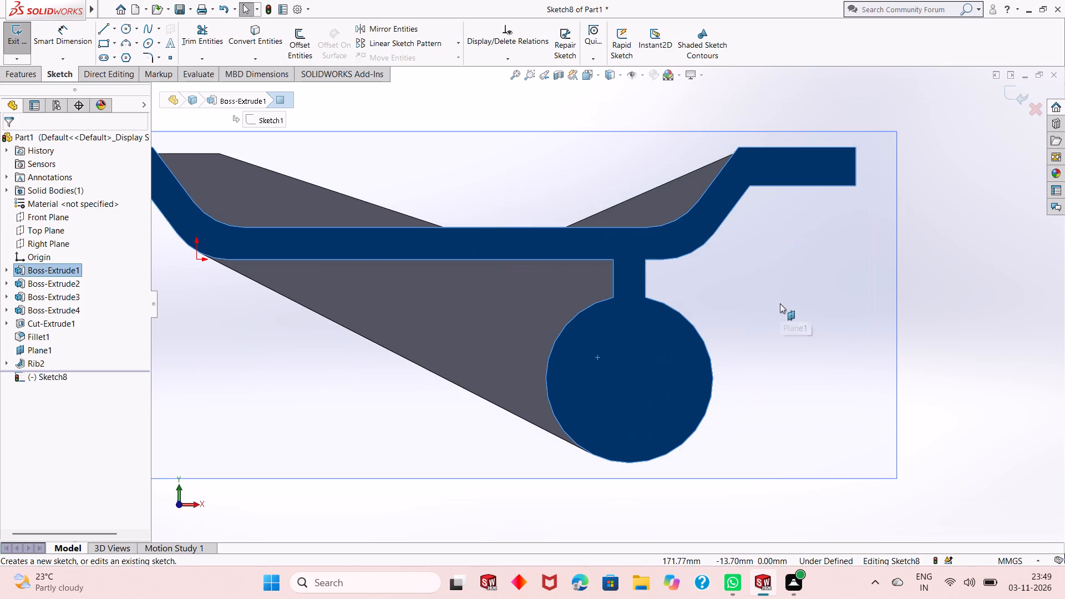
click(911, 287)
right_click(840, 284)
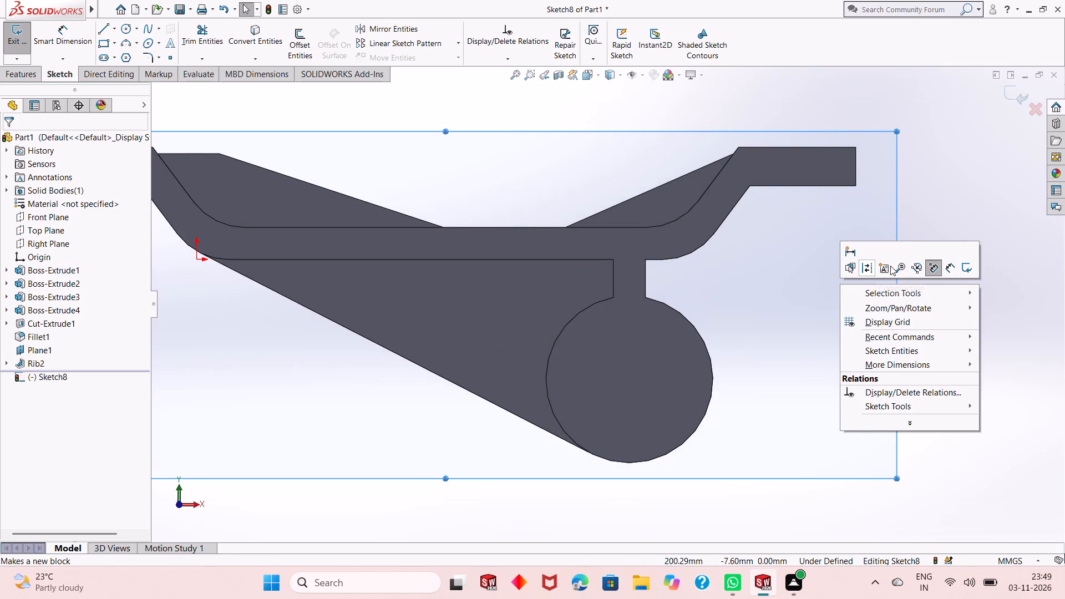
click(966, 182)
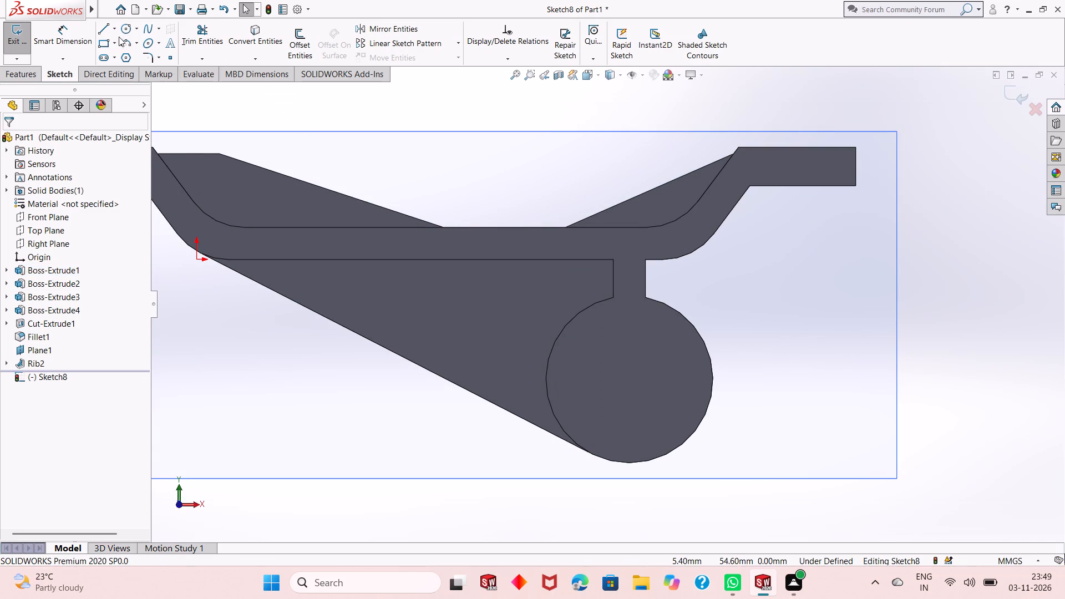
click(128, 31)
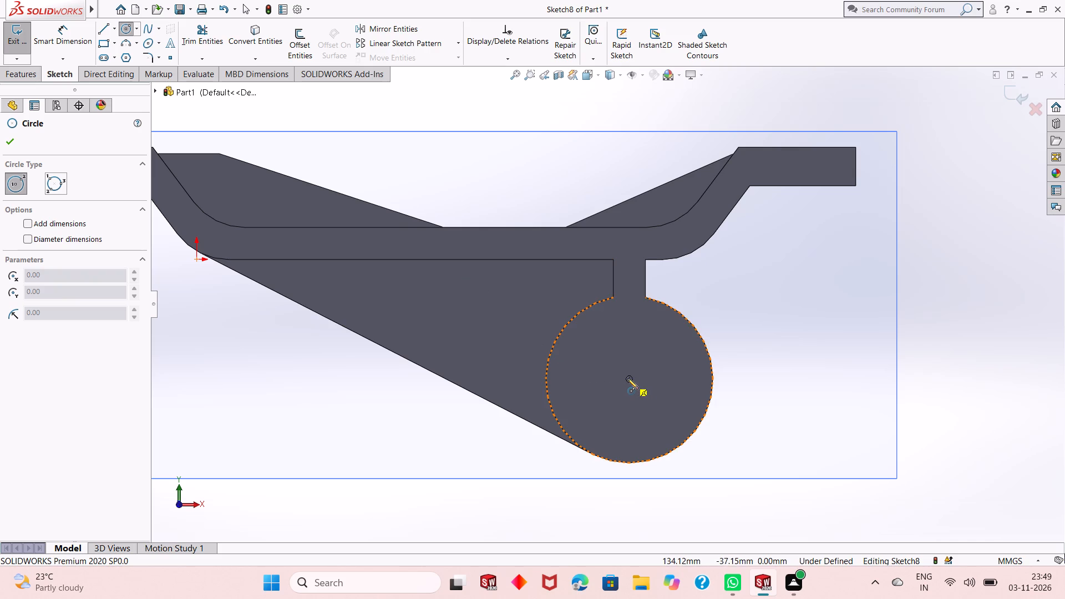
click(631, 379)
click(658, 332)
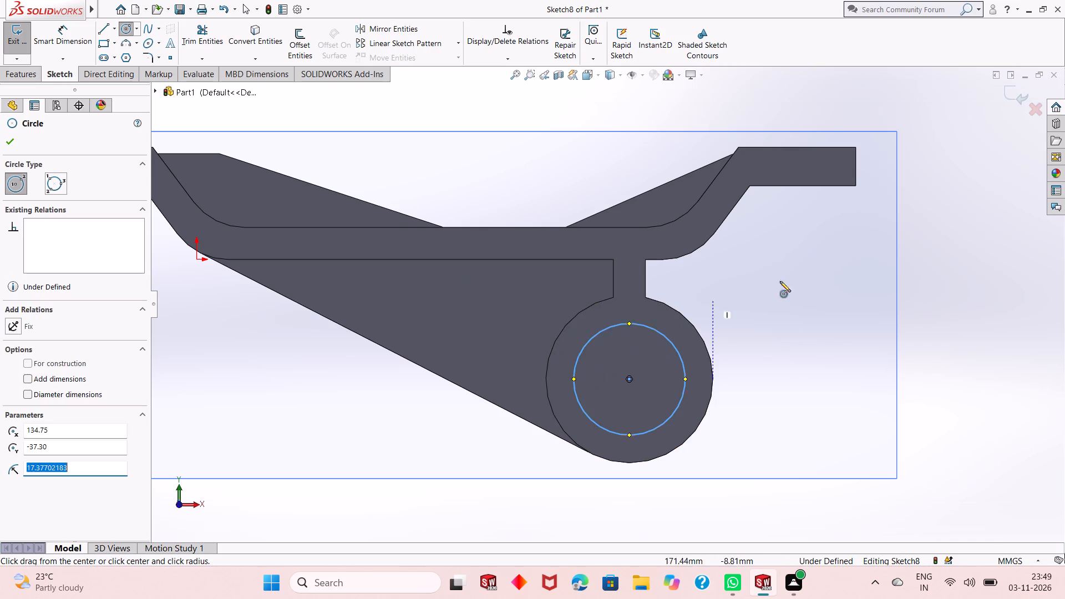
right_click(934, 257)
click(950, 265)
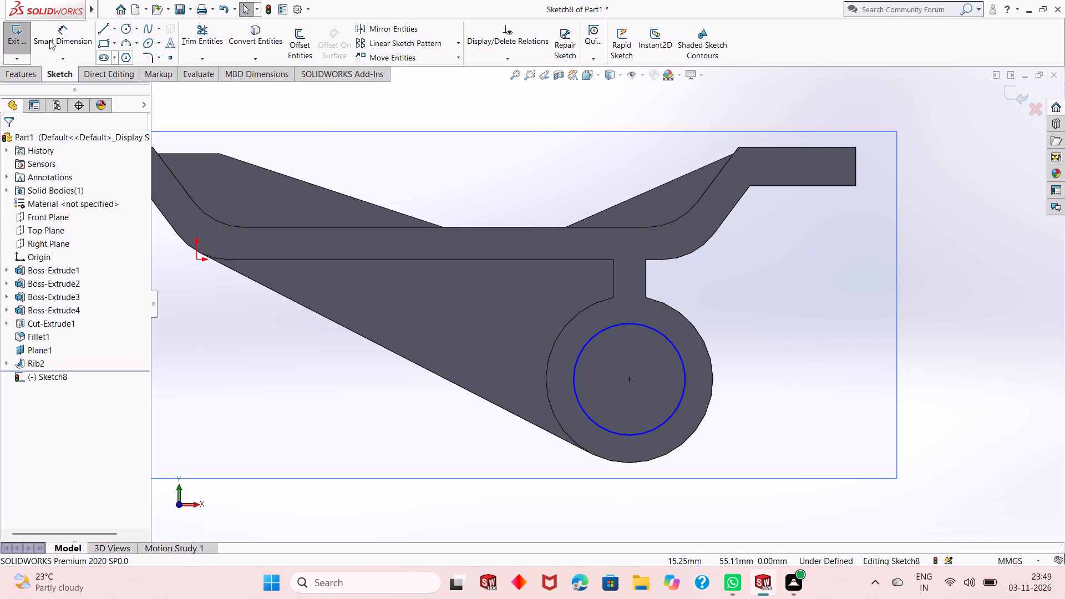
Dimension the circle's diameter as 32 mm.
click(38, 35)
click(652, 429)
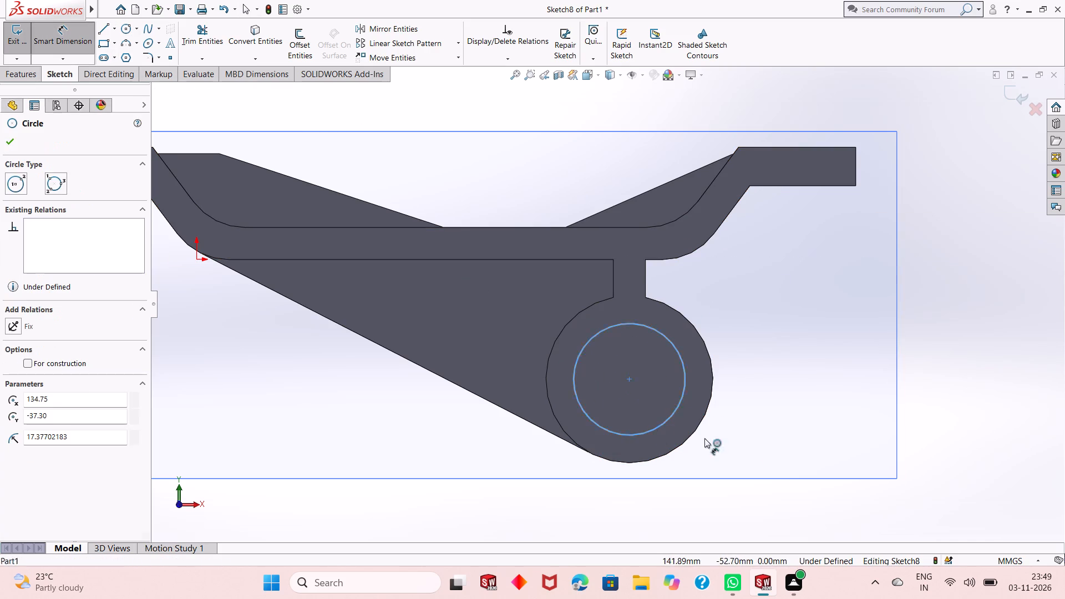
click(859, 496)
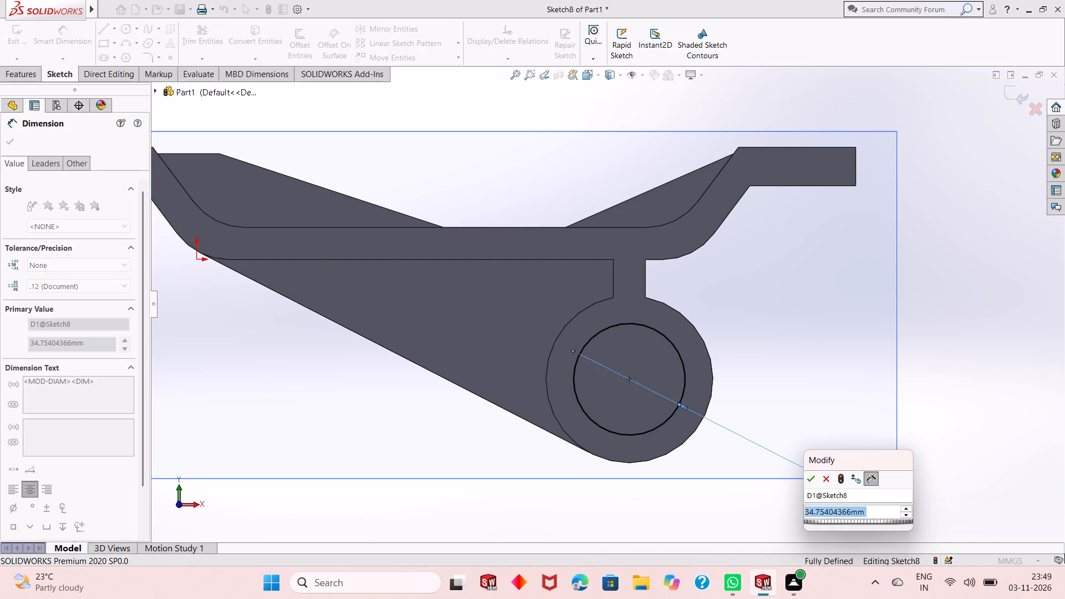
text(32)
key(Return)
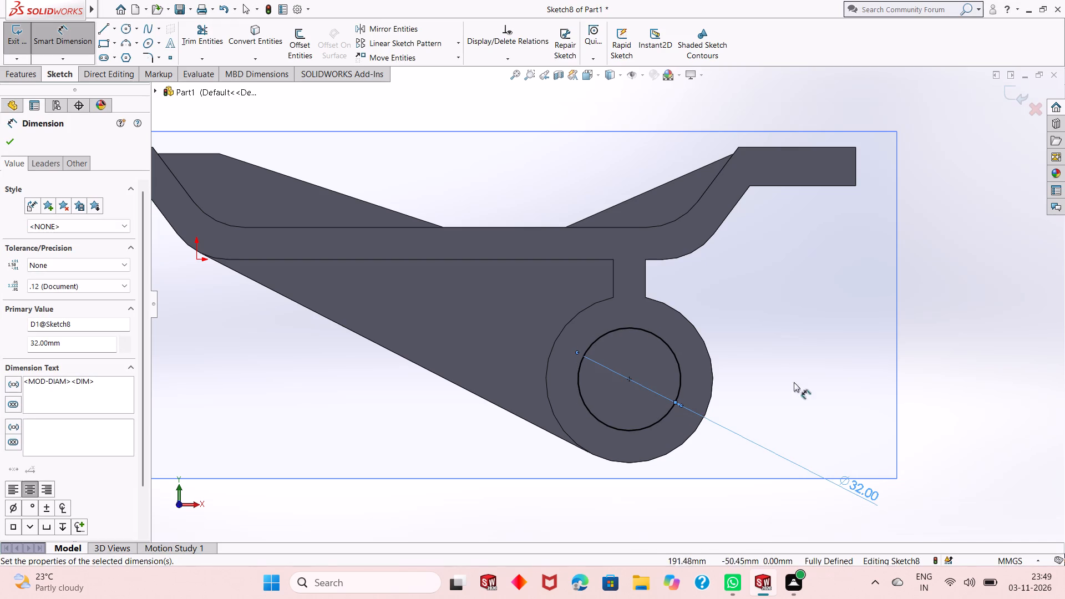
Cut-extrude the 32 mm circle to a blind depth of 55 mm to bore through the cylinder.
right_click(914, 261)
click(931, 300)
scroll(644, 311, up, 1)
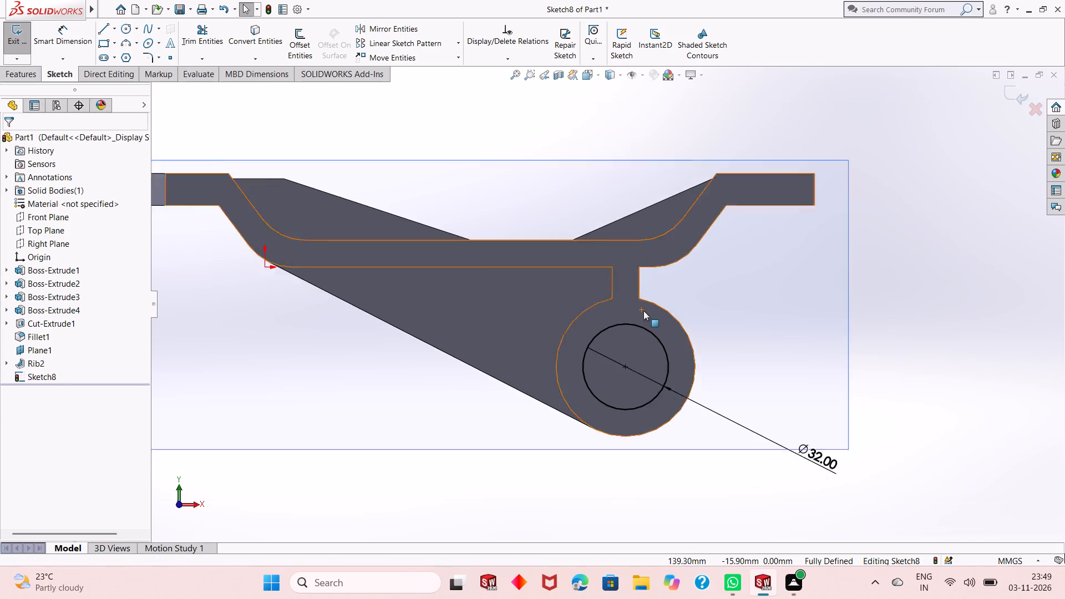
scroll(643, 311, up, 1)
middle_drag(642, 312, 610, 334)
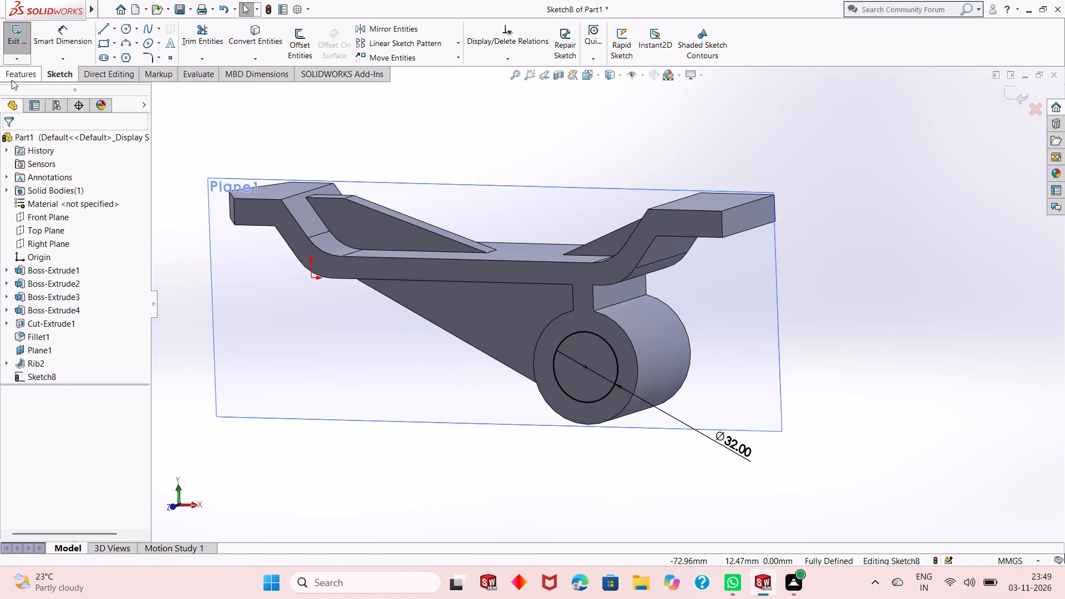
click(12, 80)
click(189, 47)
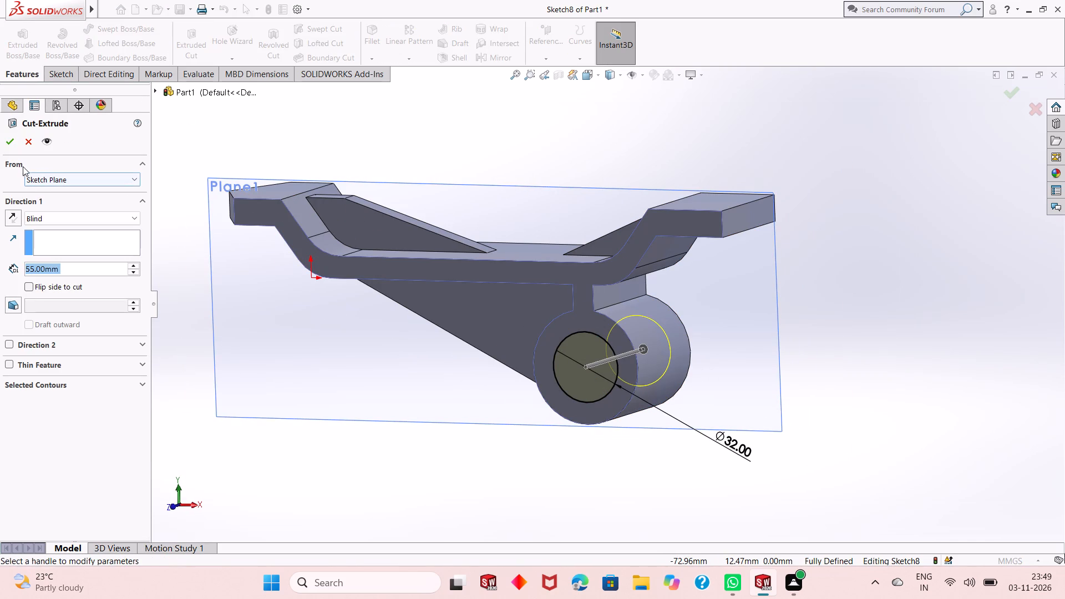
click(7, 144)
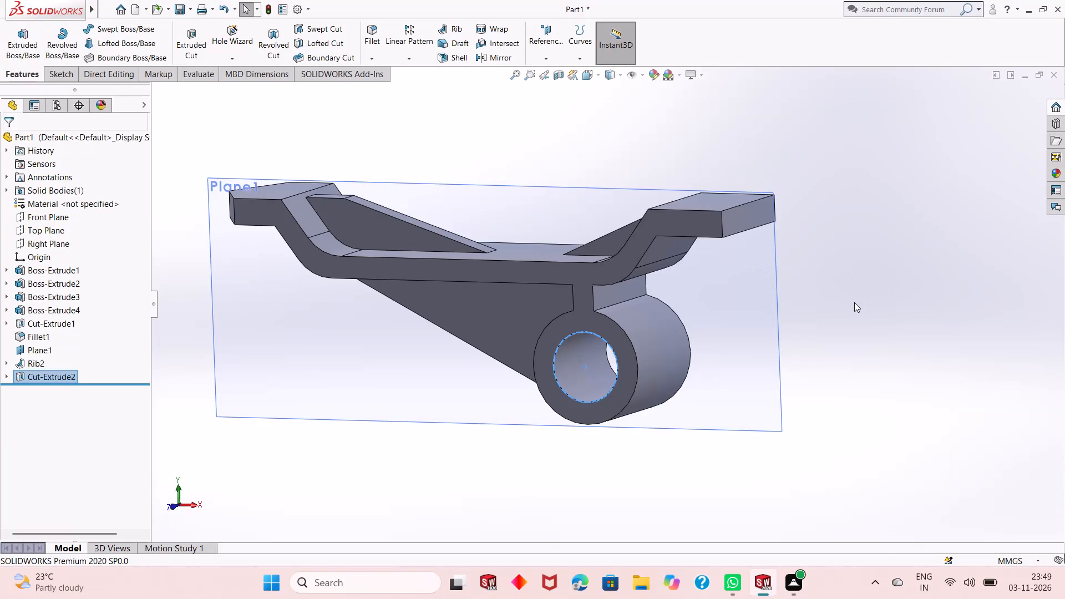
click(853, 304)
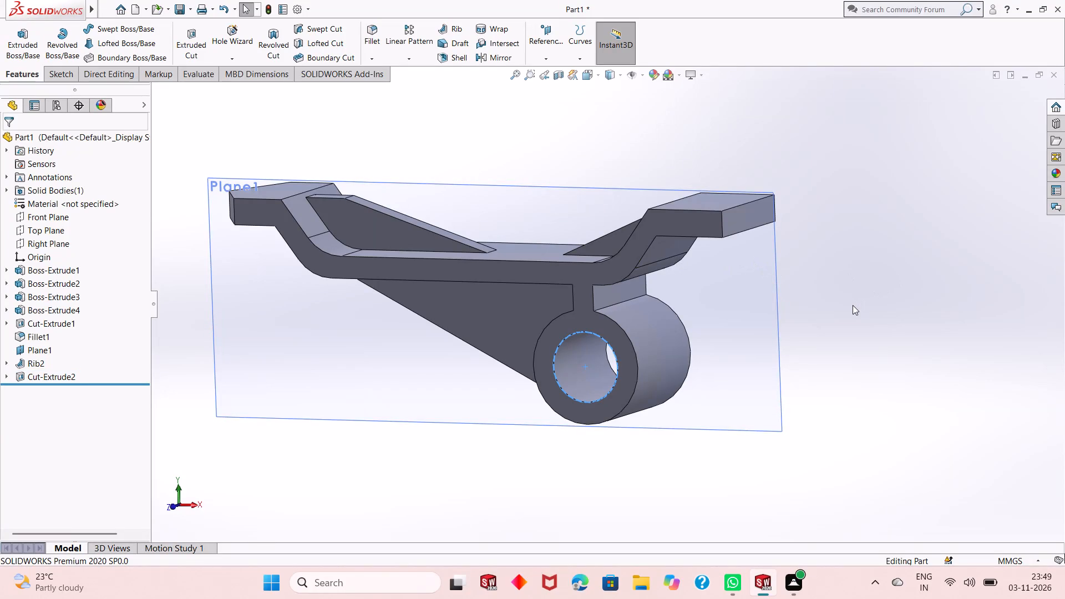
Hide the reference plane Plane1.
middle_drag(421, 306, 462, 388)
scroll(463, 372, up, 1)
right_click(351, 323)
click(397, 301)
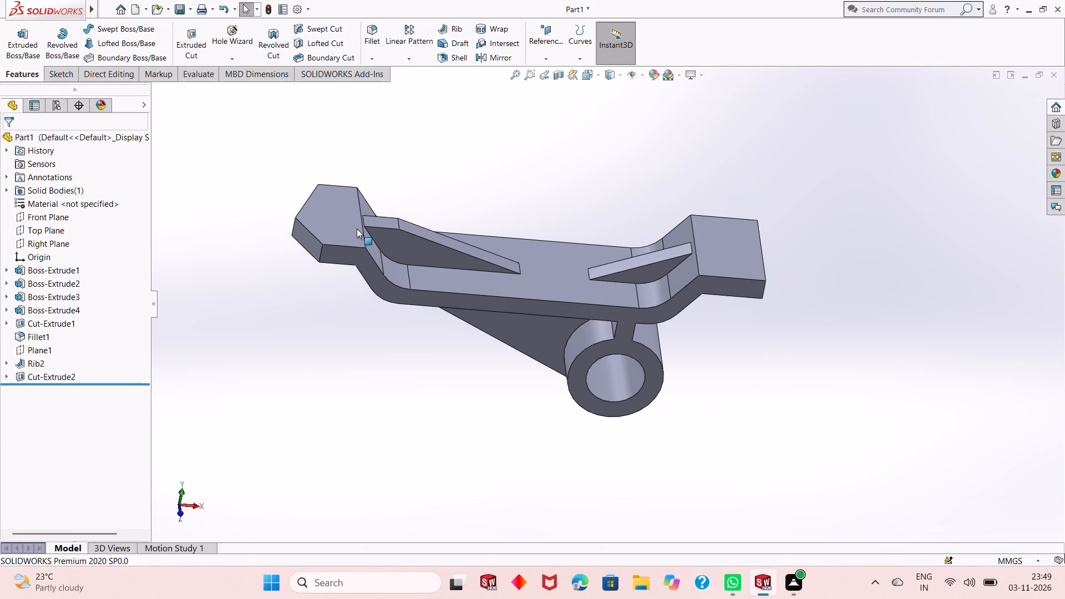
On the pointed flange's top face, sketch a circle about 15 mm in diameter near the tip and one about 9 mm near the rear edge.
click(357, 229)
click(406, 200)
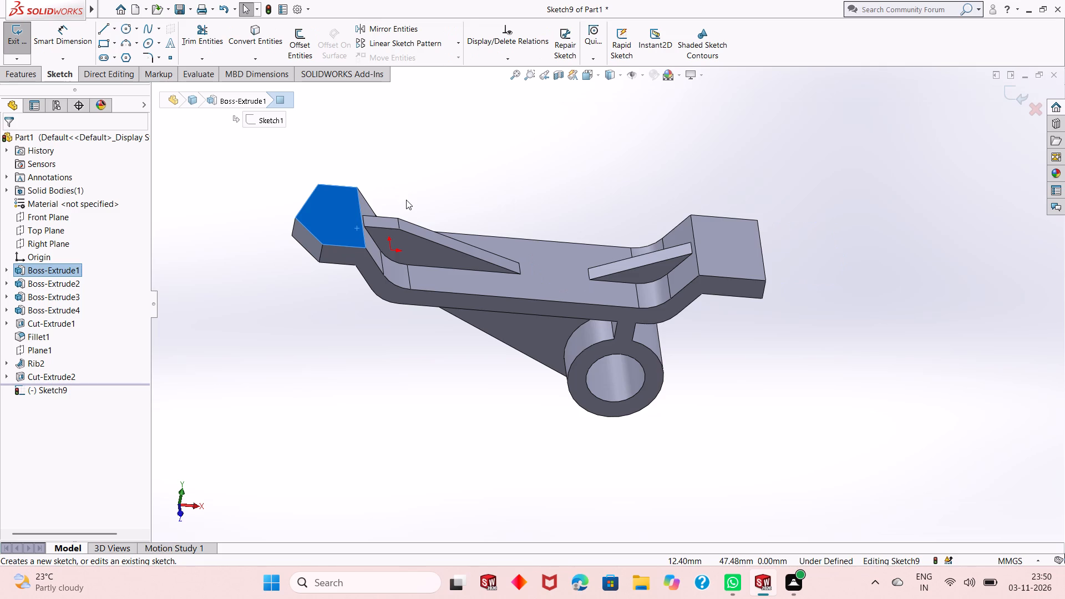
key(ctrl+8)
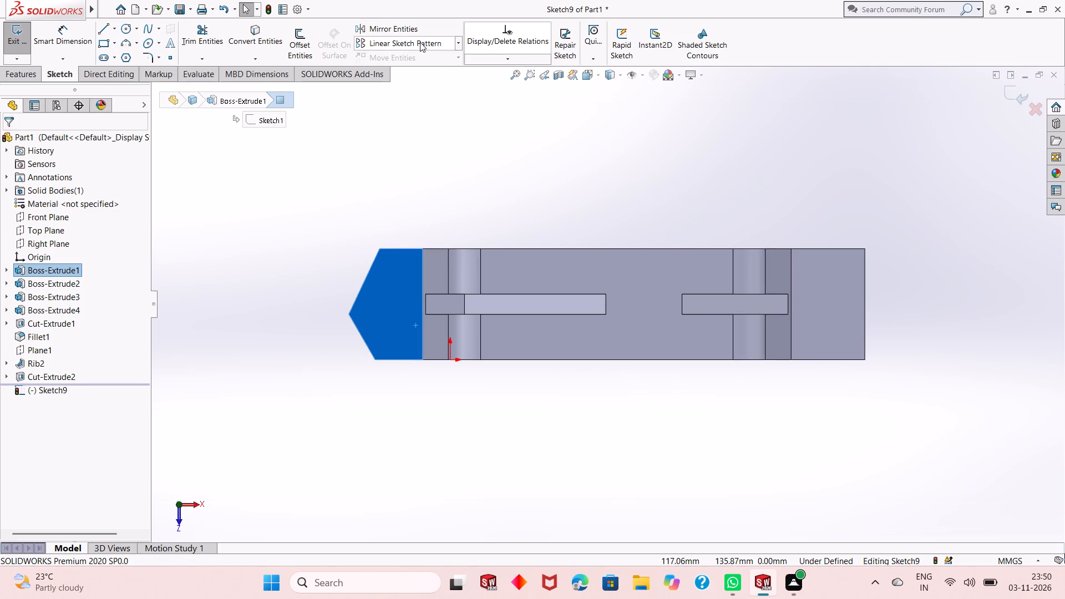
click(463, 166)
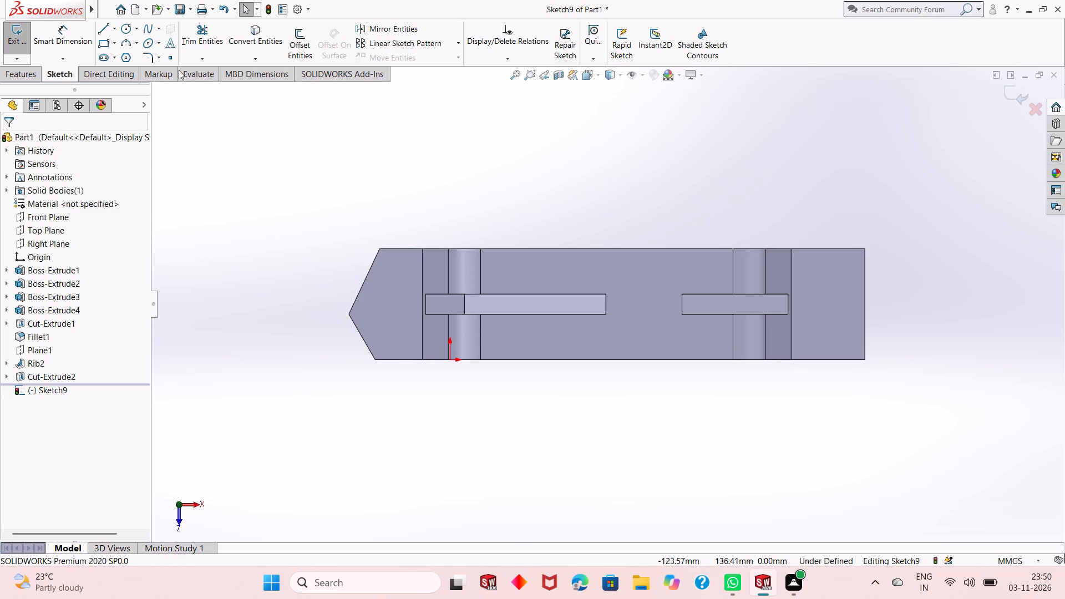
click(128, 28)
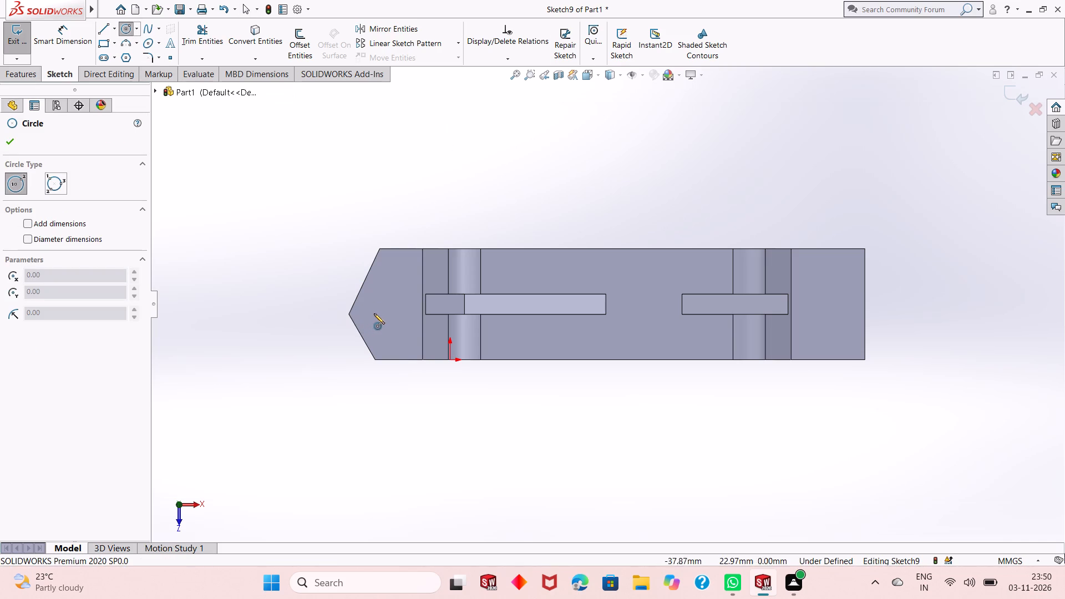
click(382, 313)
click(383, 329)
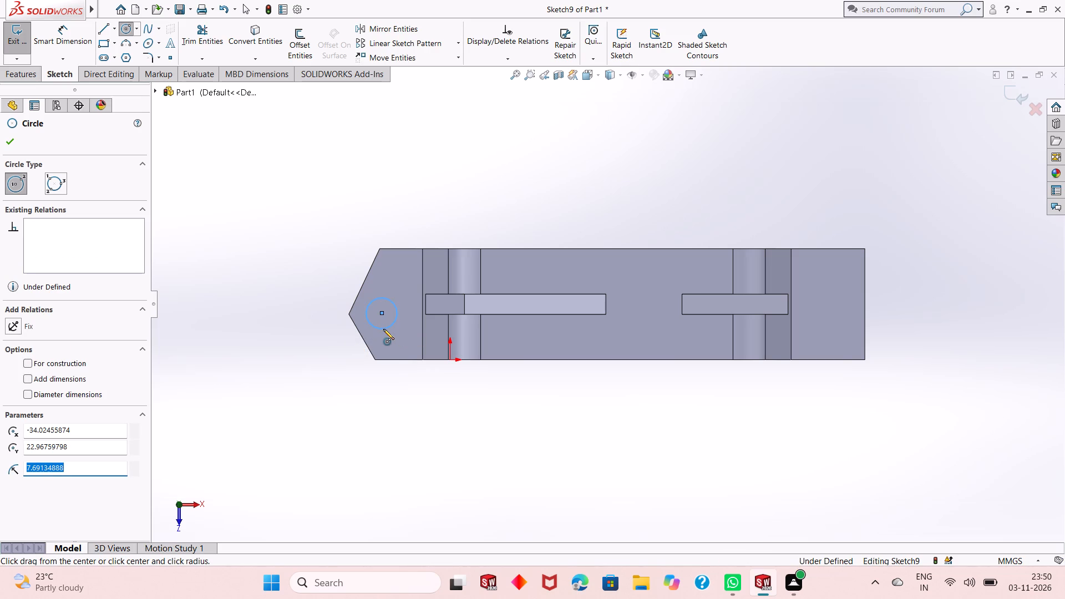
click(397, 273)
click(399, 282)
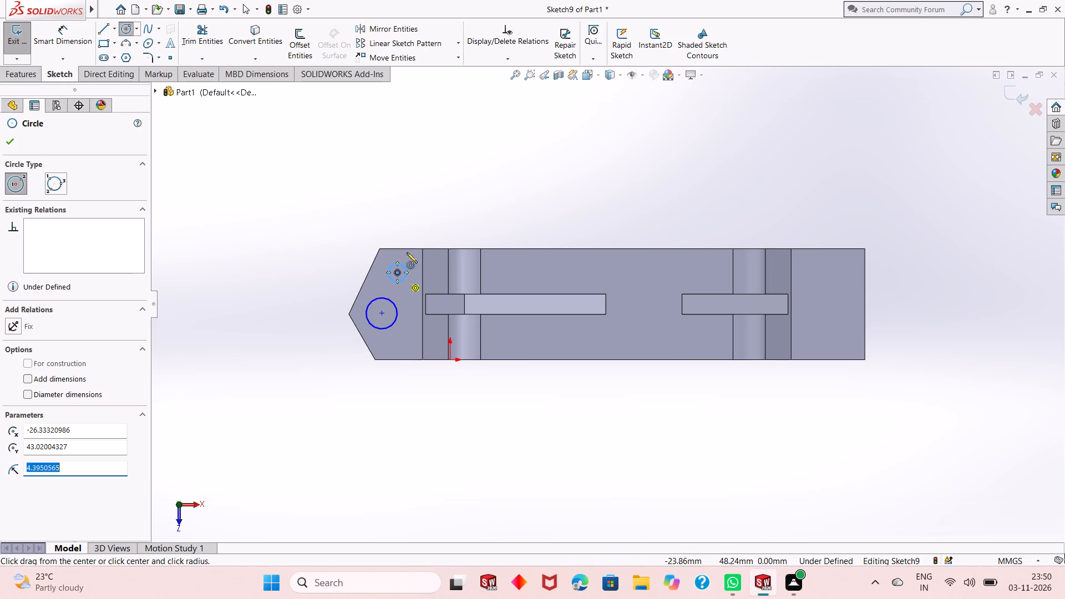
right_click(423, 165)
click(437, 171)
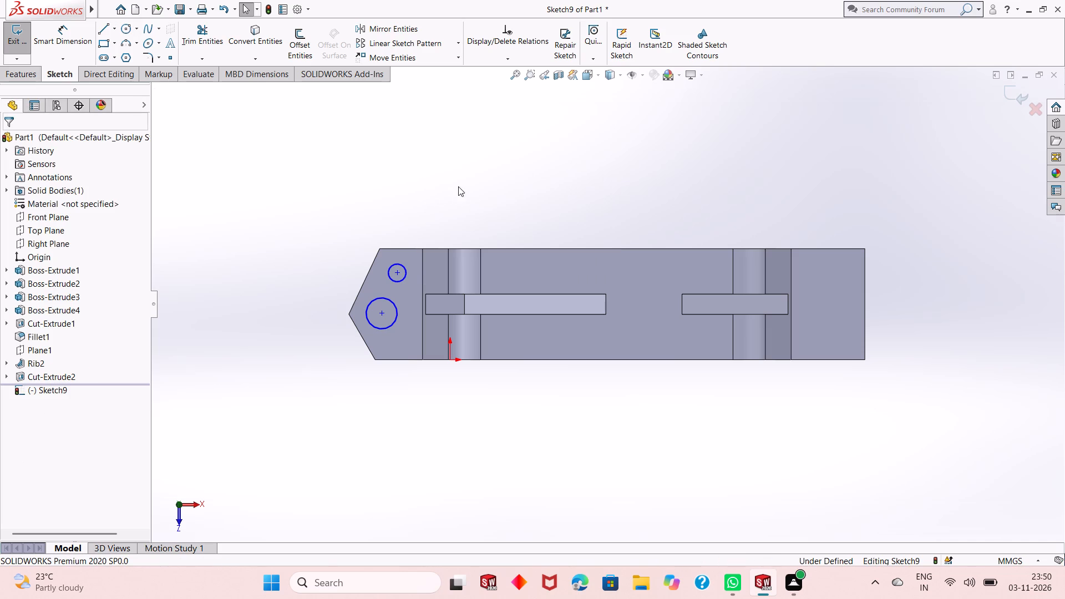
Dimension the diameters of the circle near the tip as 11 mm and the smaller circle as 9 mm.
click(48, 32)
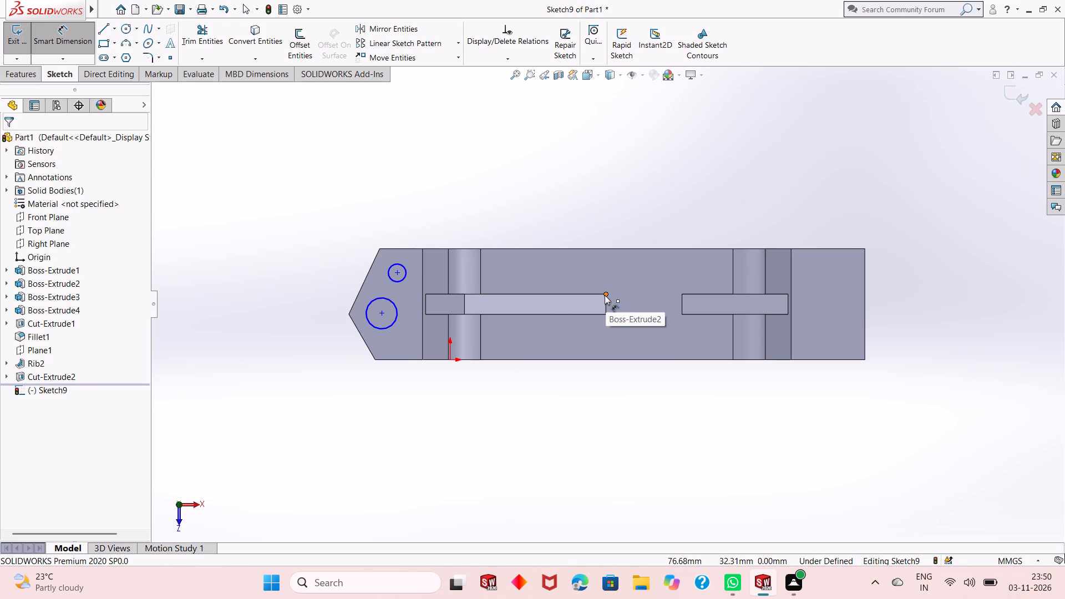
drag(372, 324, 365, 331)
click(294, 383)
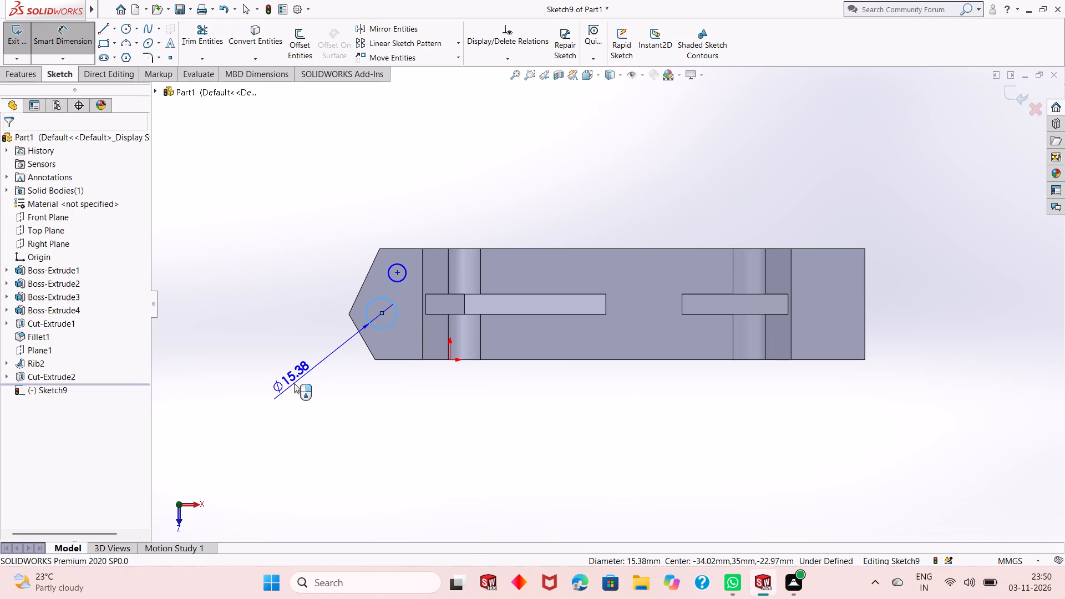
text(11)
key(Return)
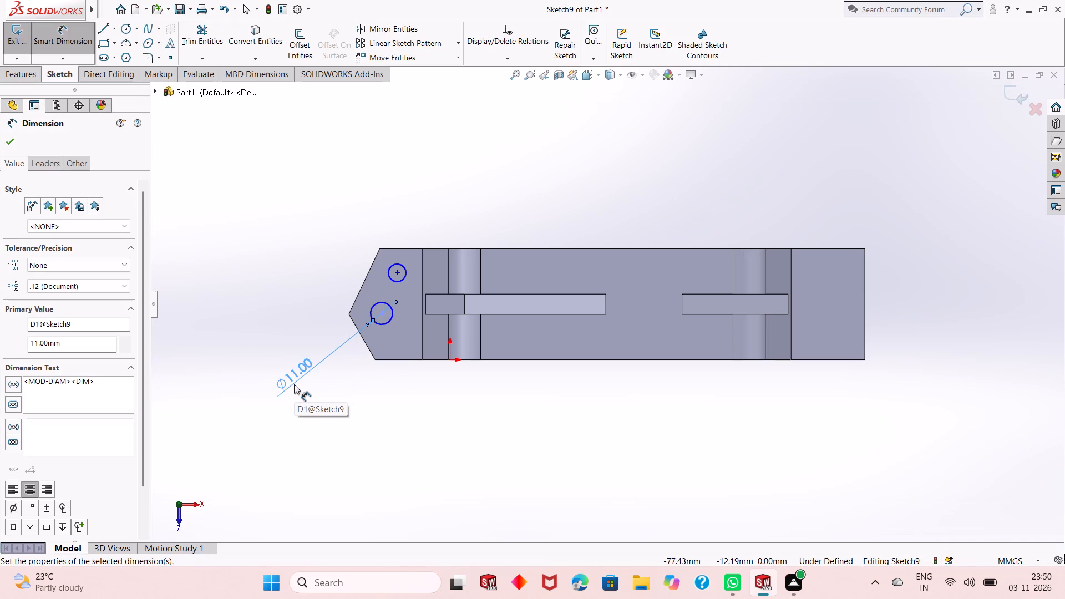
click(399, 282)
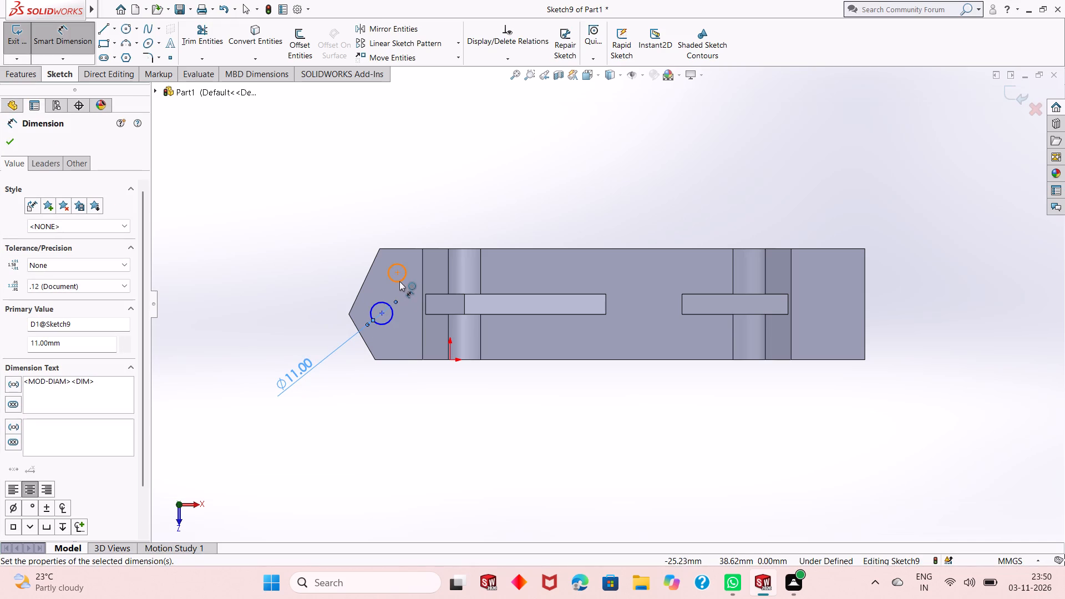
click(249, 299)
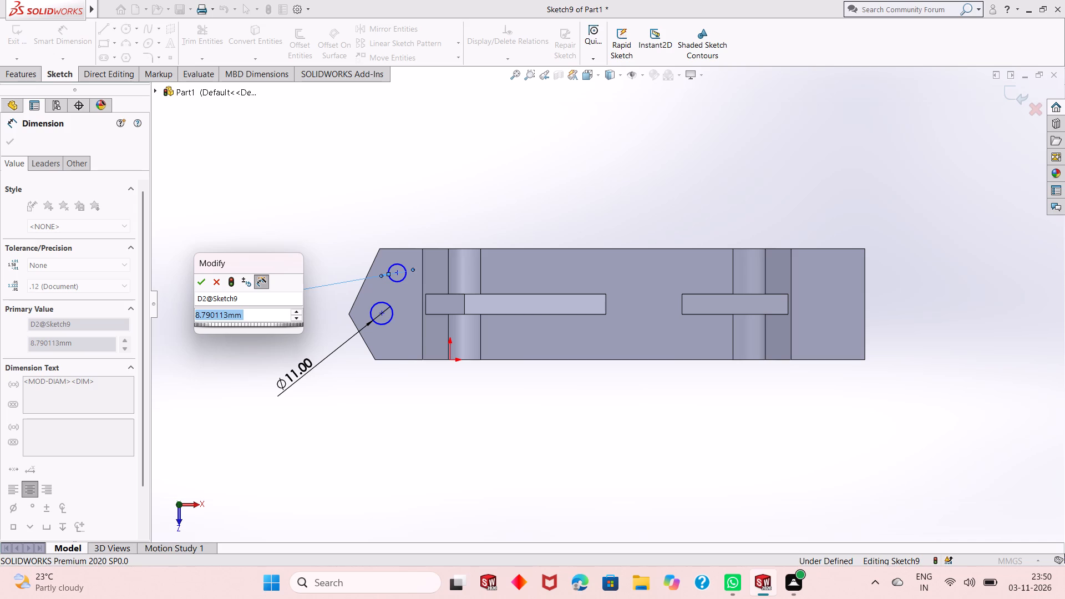
key(9)
key(Return)
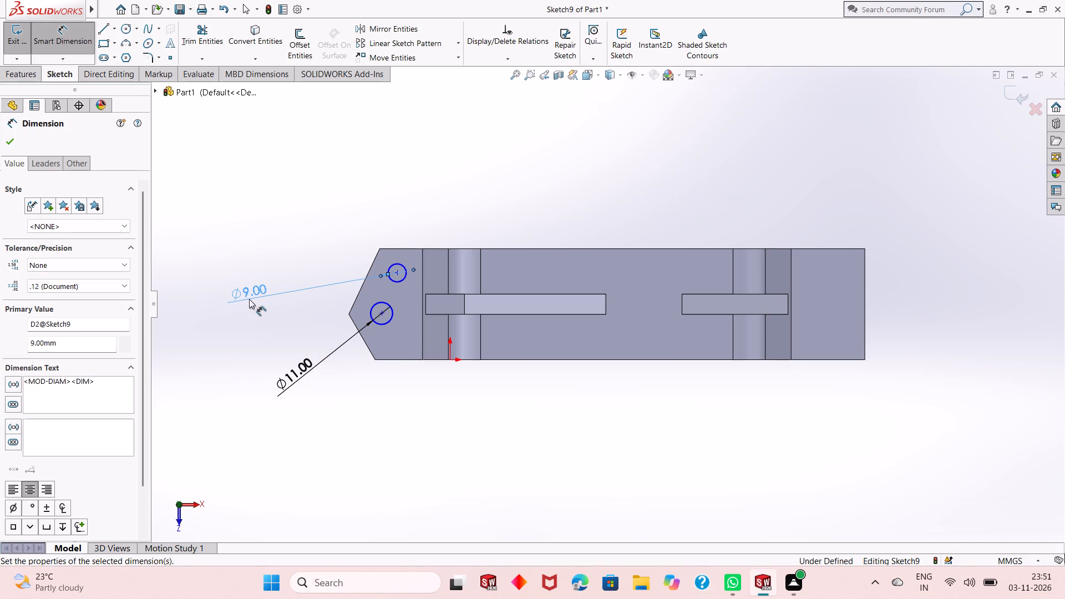
key(Escape)
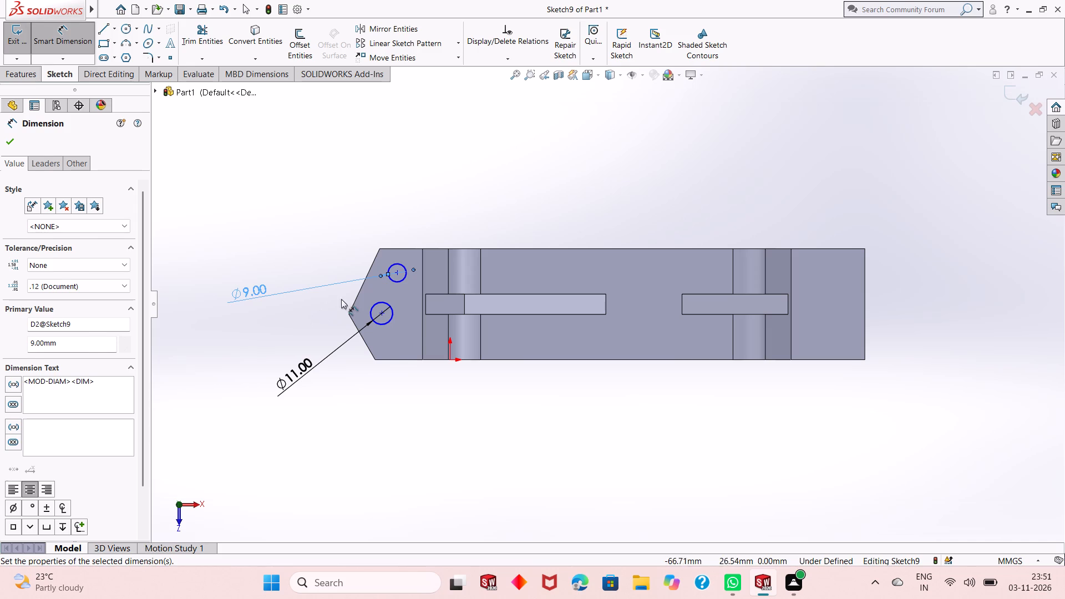
key(Escape)
Dimension the 11 mm circle's centre horizontally from the origin and vertically from the flange's rear edge, keeping the drawn distances.
click(57, 44)
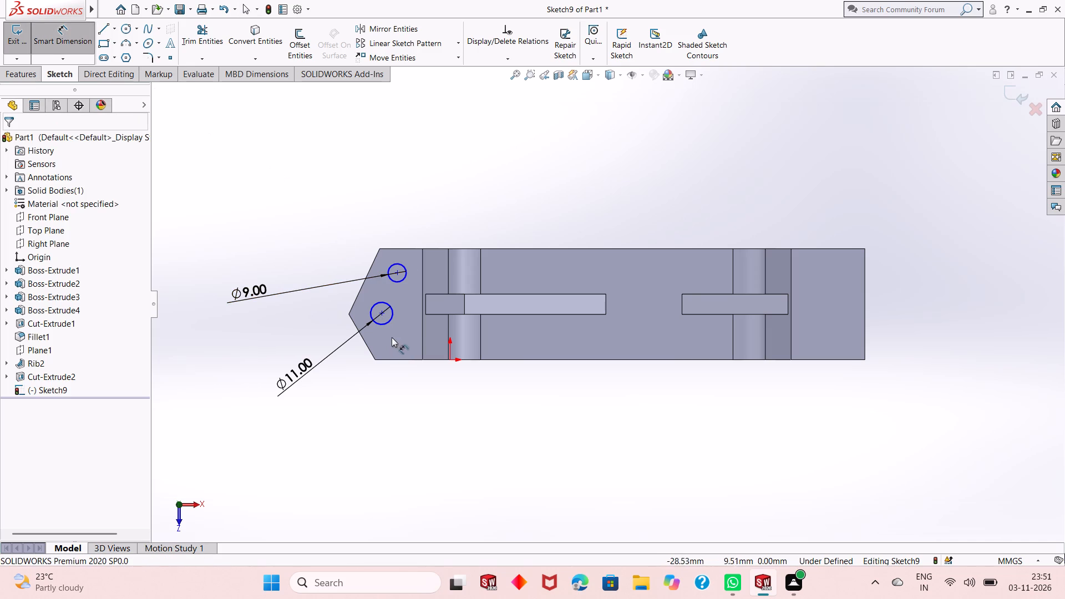
click(383, 317)
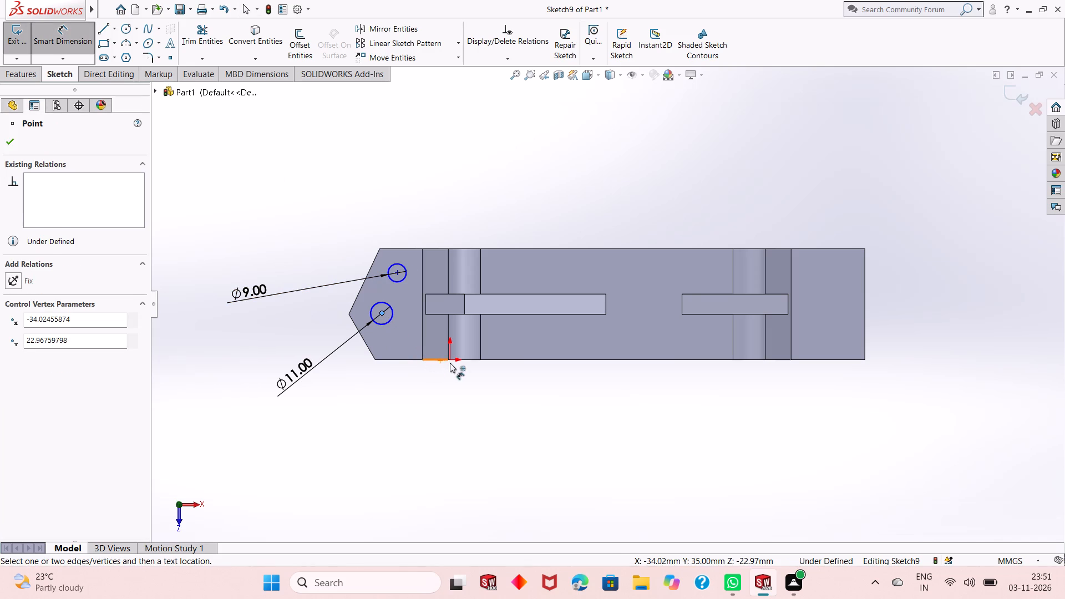
click(450, 363)
click(412, 396)
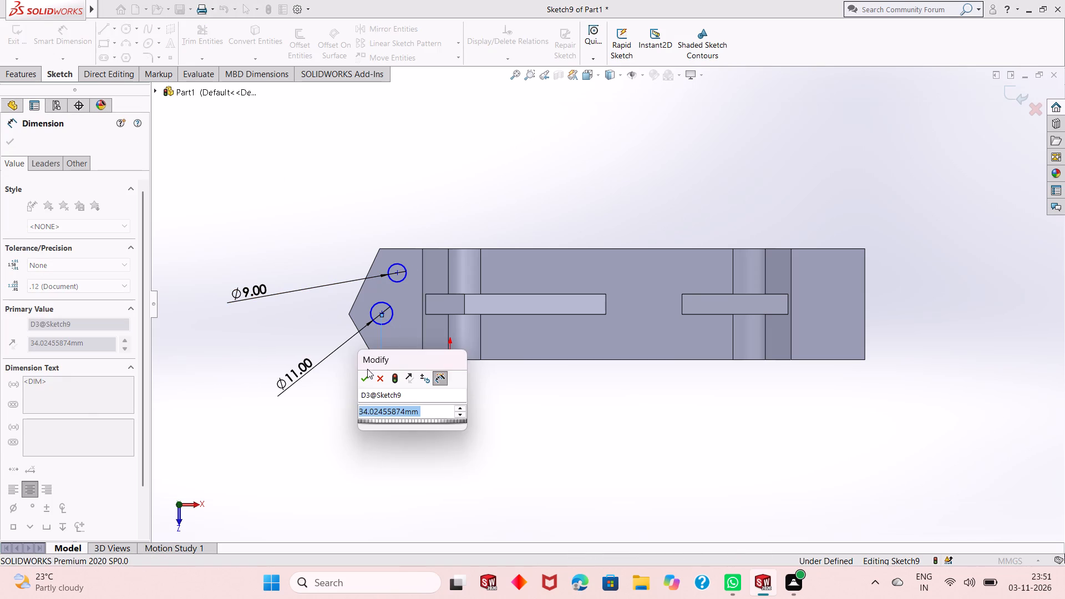
click(366, 382)
click(382, 313)
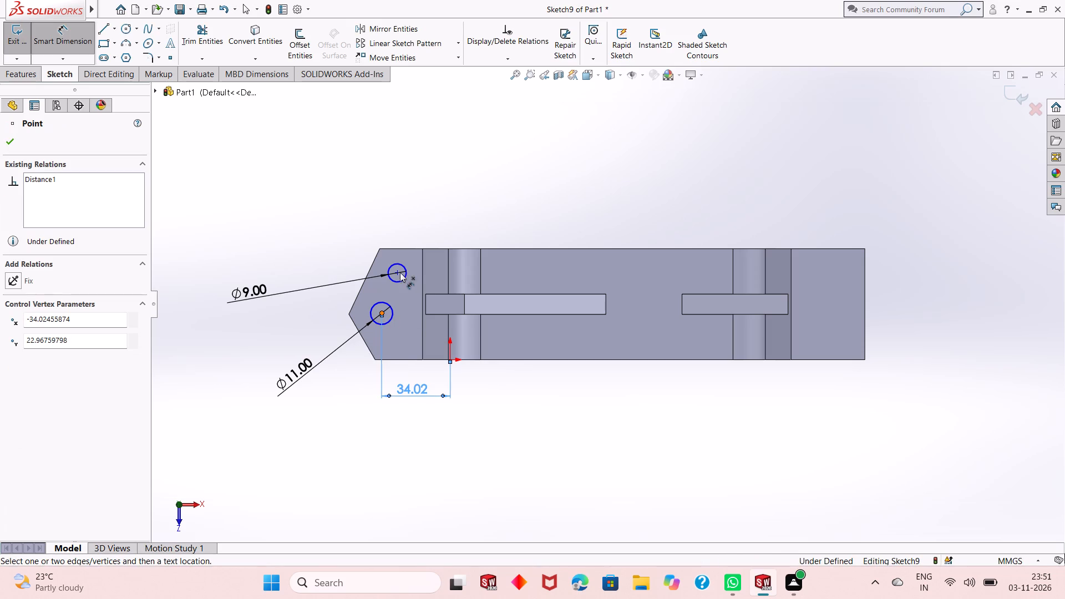
click(403, 249)
click(350, 248)
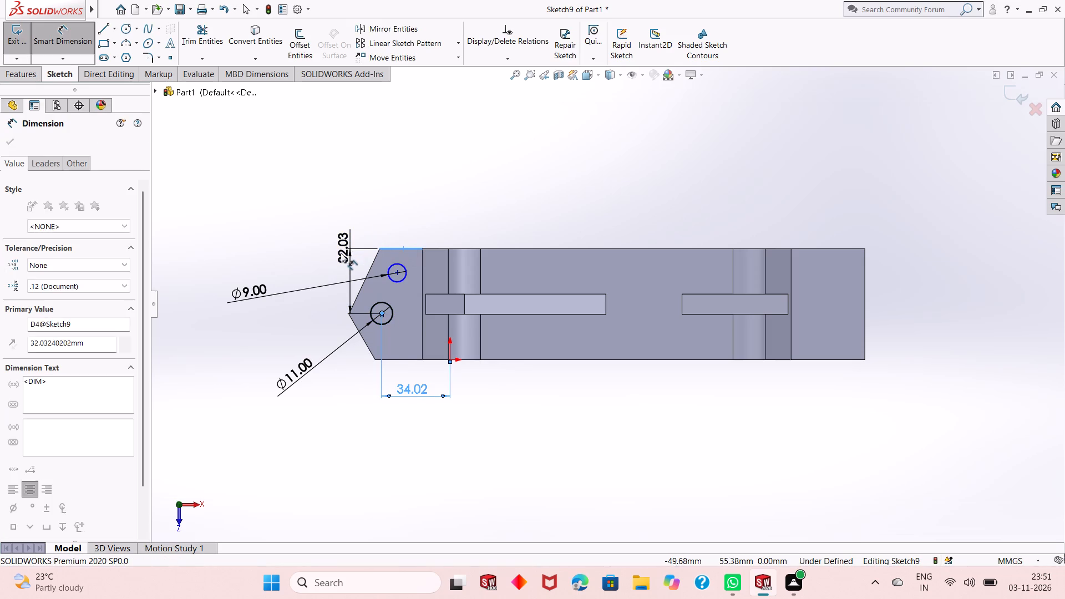
click(303, 235)
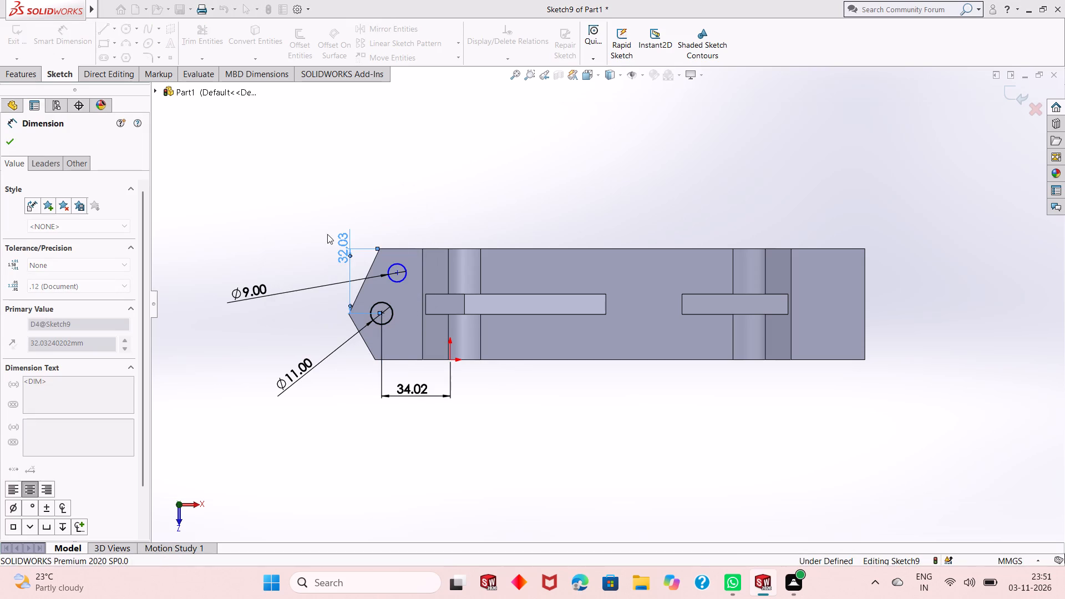
Dimension the 9 mm circle's centre vertically from the origin at its drawn distance, and horizontally as 25 mm from the adjacent bend vertex.
click(398, 273)
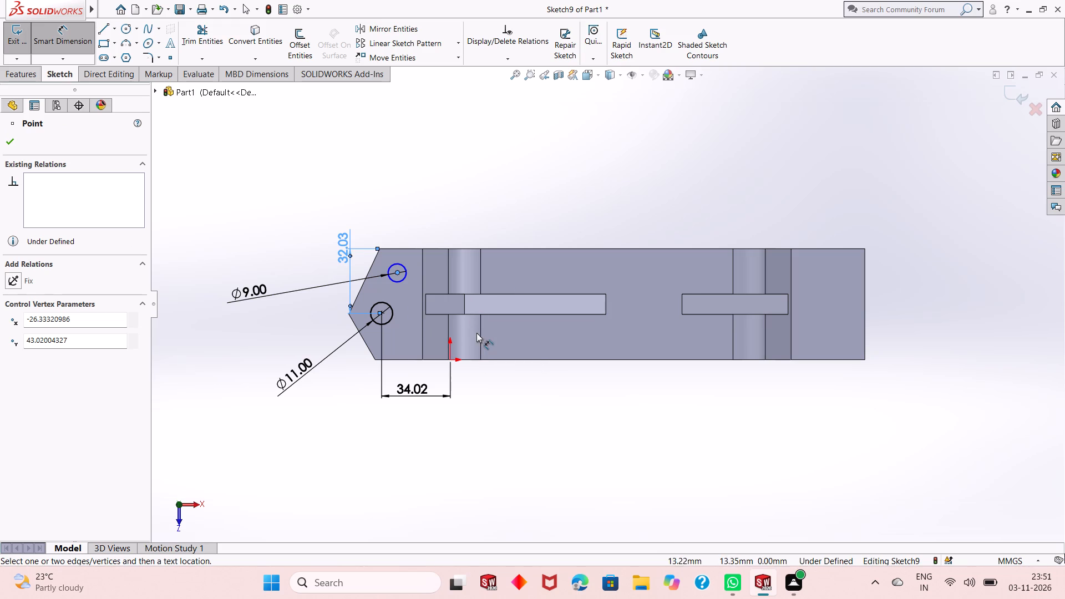
click(450, 359)
click(506, 359)
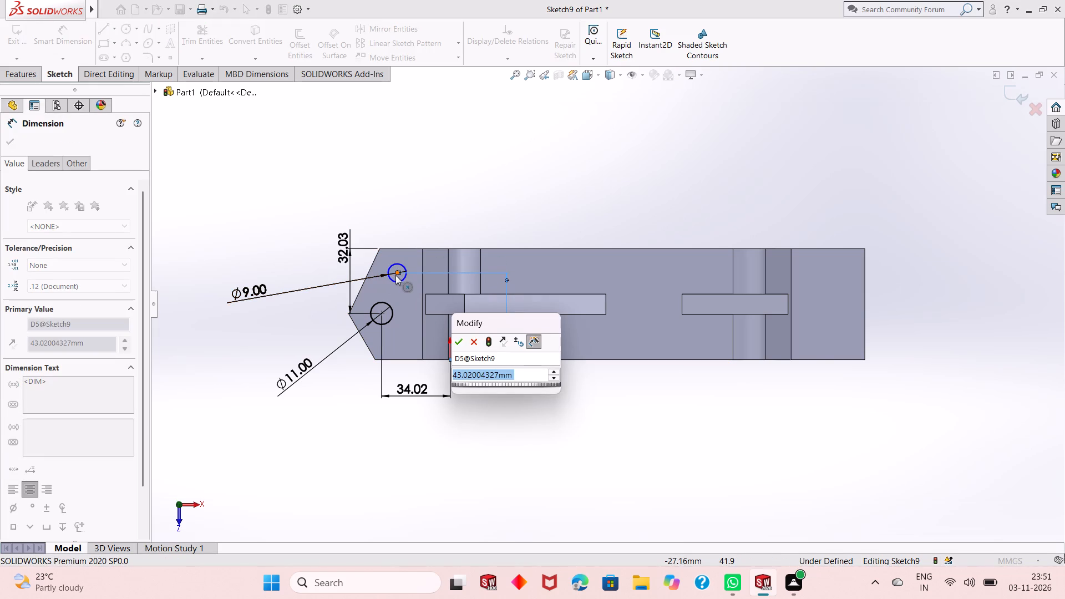
click(455, 342)
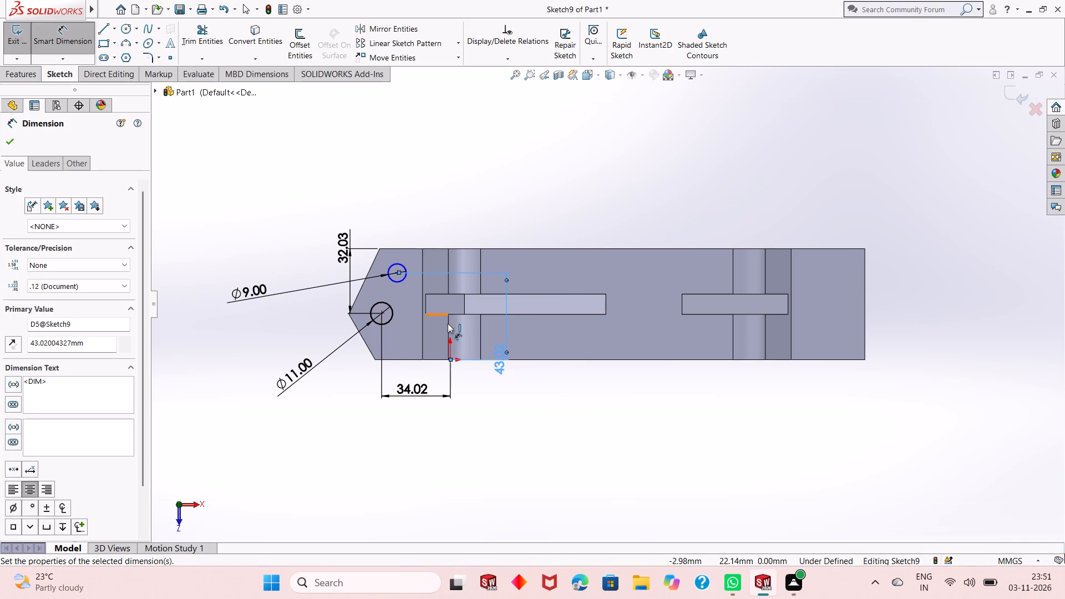
click(448, 361)
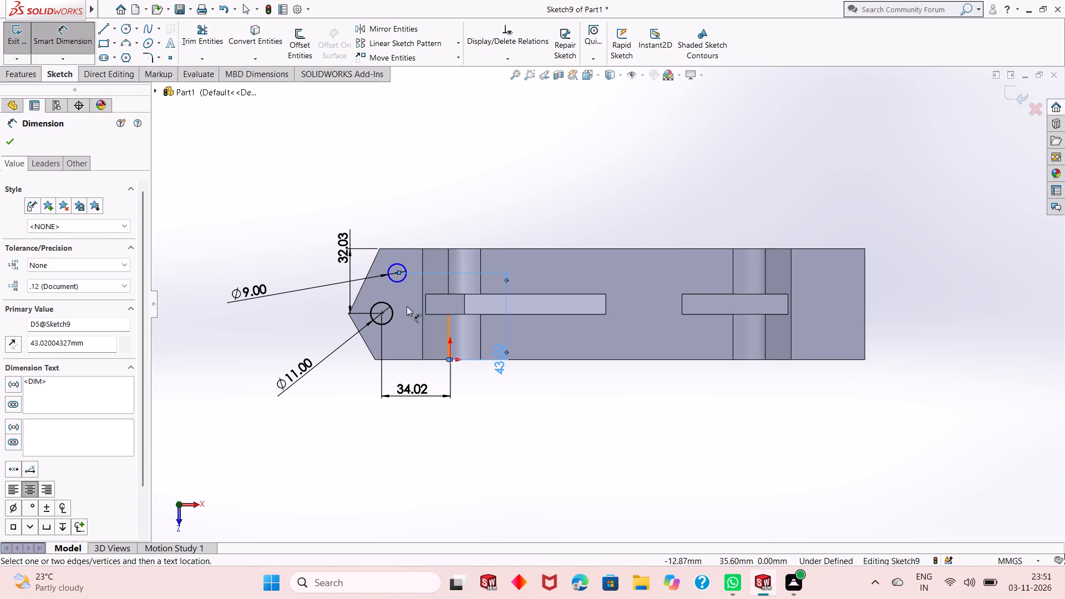
click(398, 276)
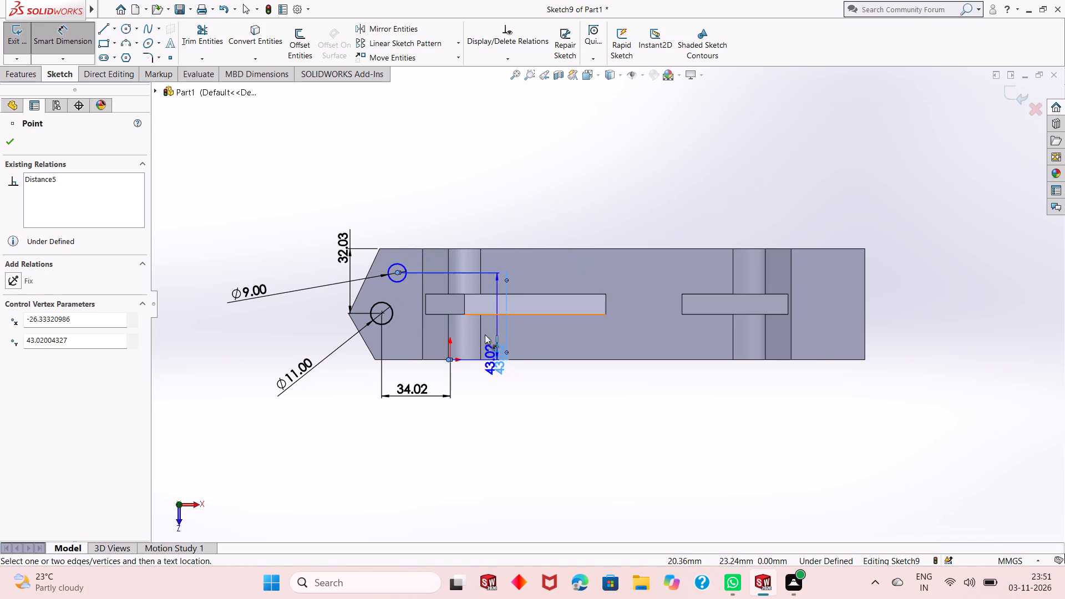
click(418, 452)
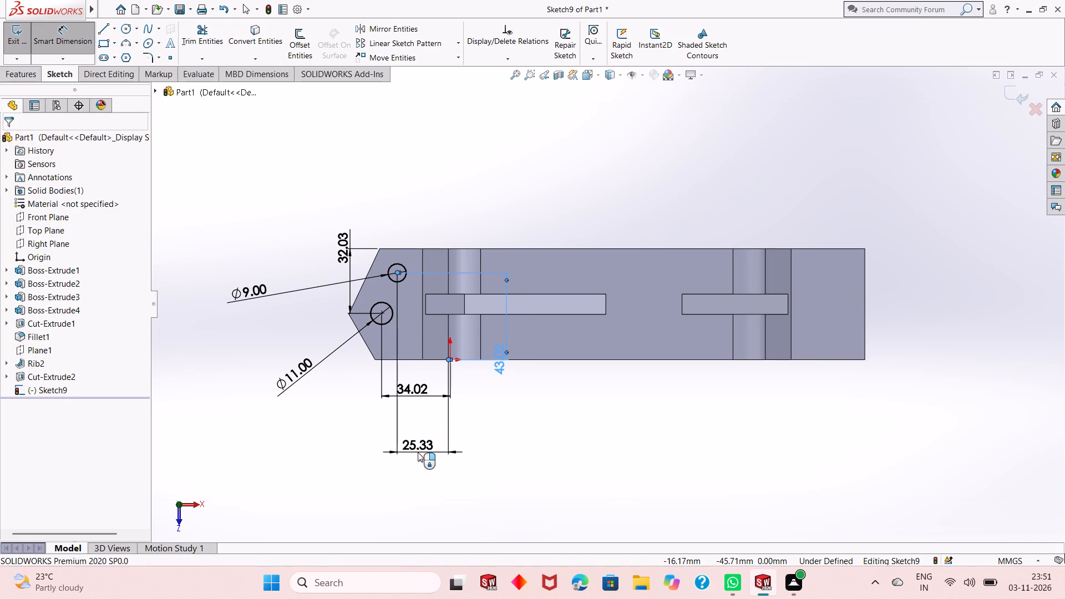
text(25)
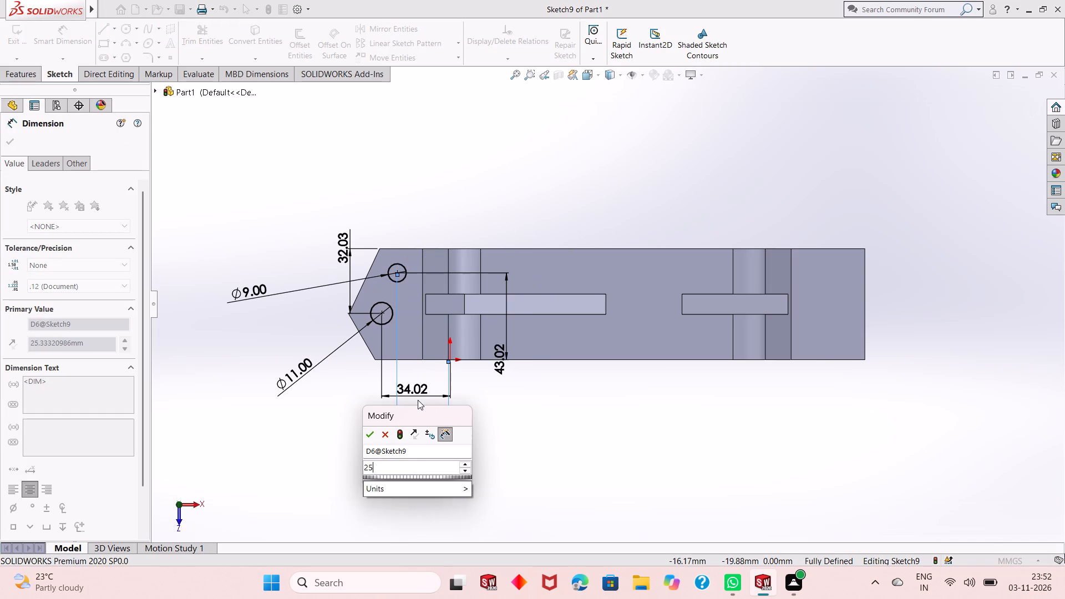
key(Return)
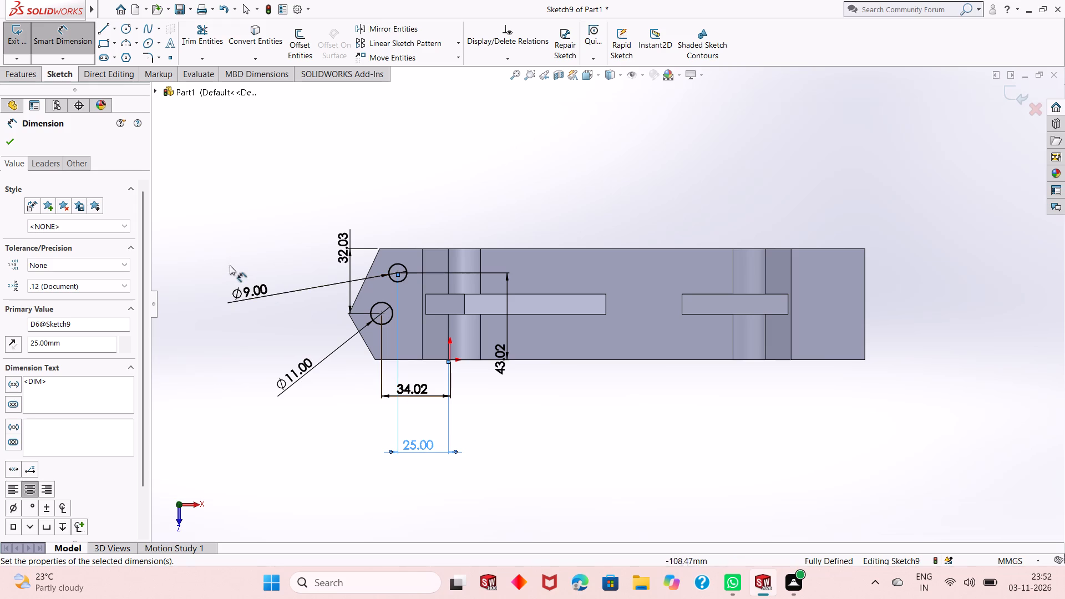
click(11, 143)
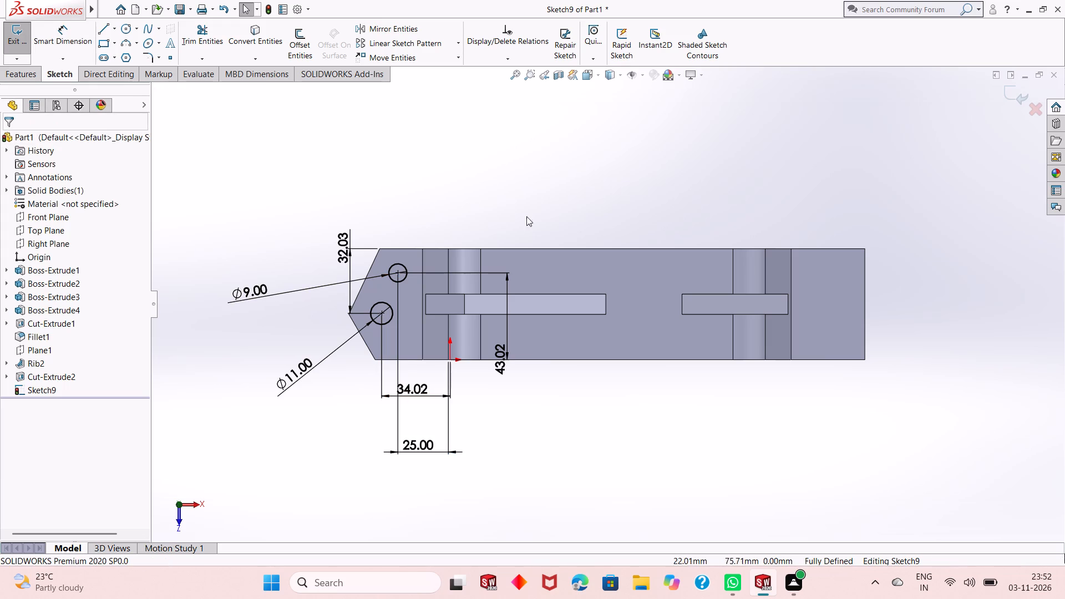
On the rectangular flange's top face, sketch three circles, each about 16 mm in diameter, in a row from rear to front edge.
scroll(445, 268, up, 2)
scroll(844, 276, down, 5)
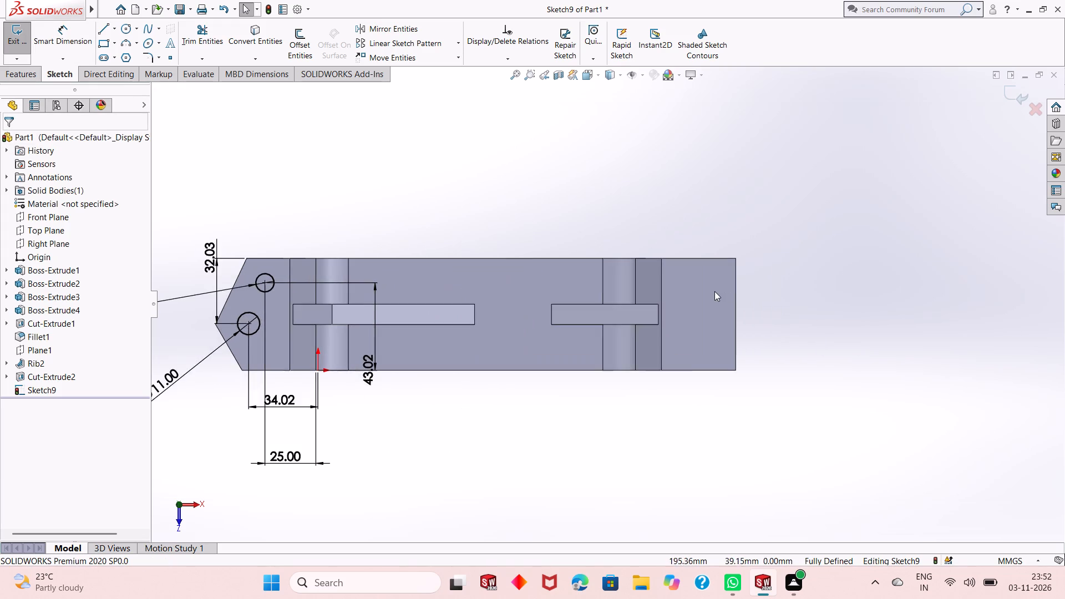
scroll(714, 291, down, 4)
click(126, 33)
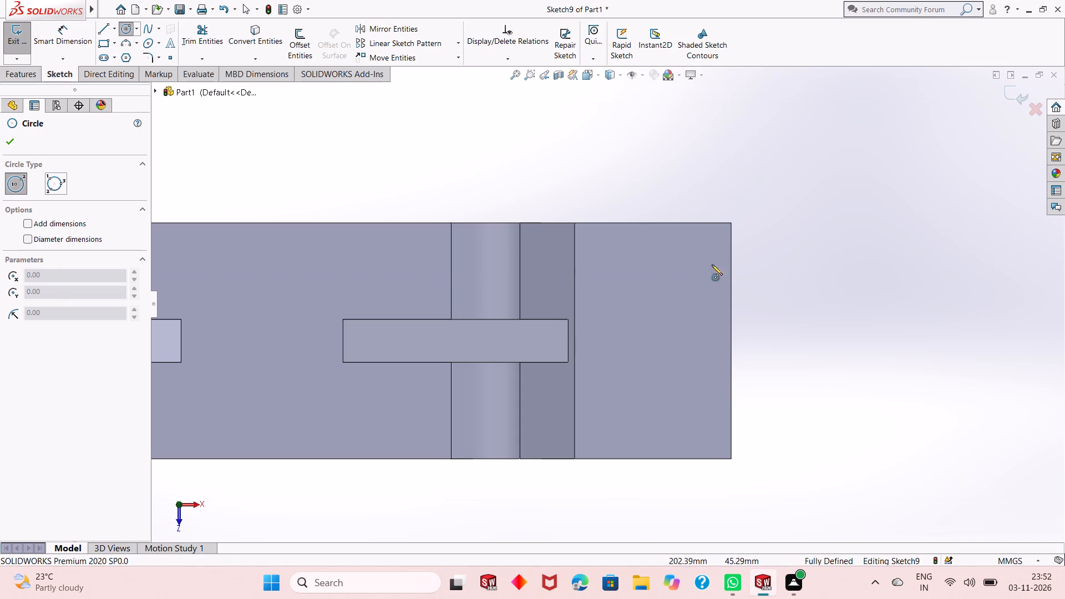
click(654, 266)
click(654, 299)
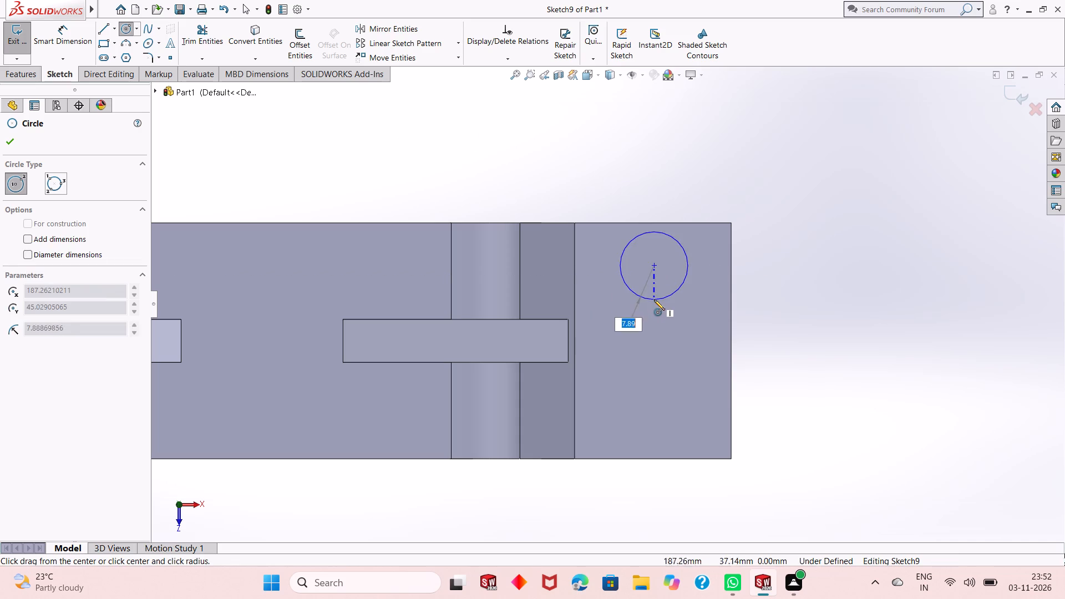
click(647, 343)
click(647, 377)
click(647, 409)
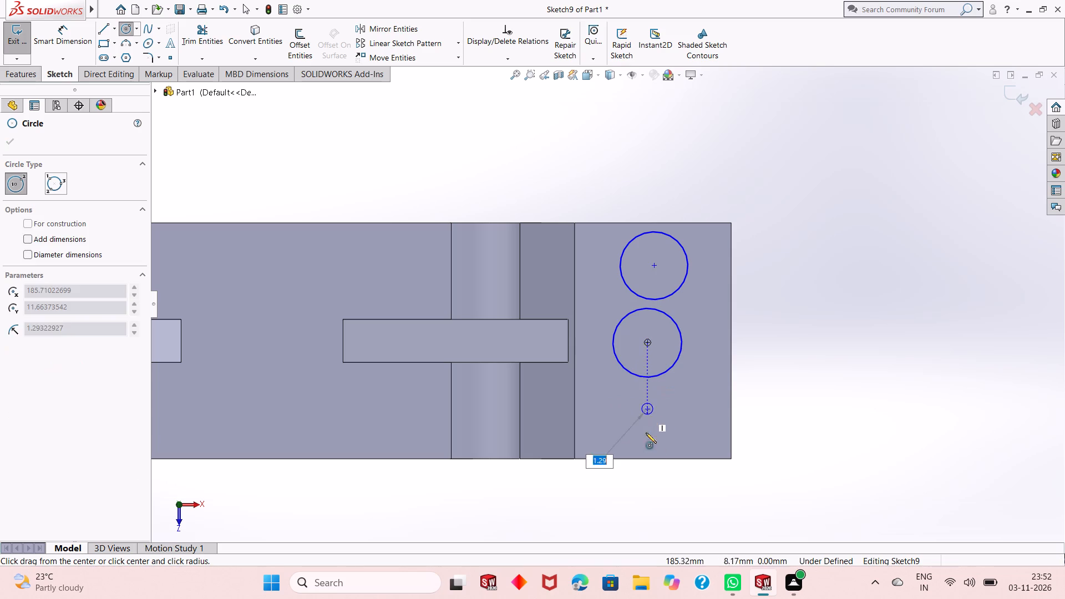
click(645, 443)
right_click(816, 294)
click(838, 301)
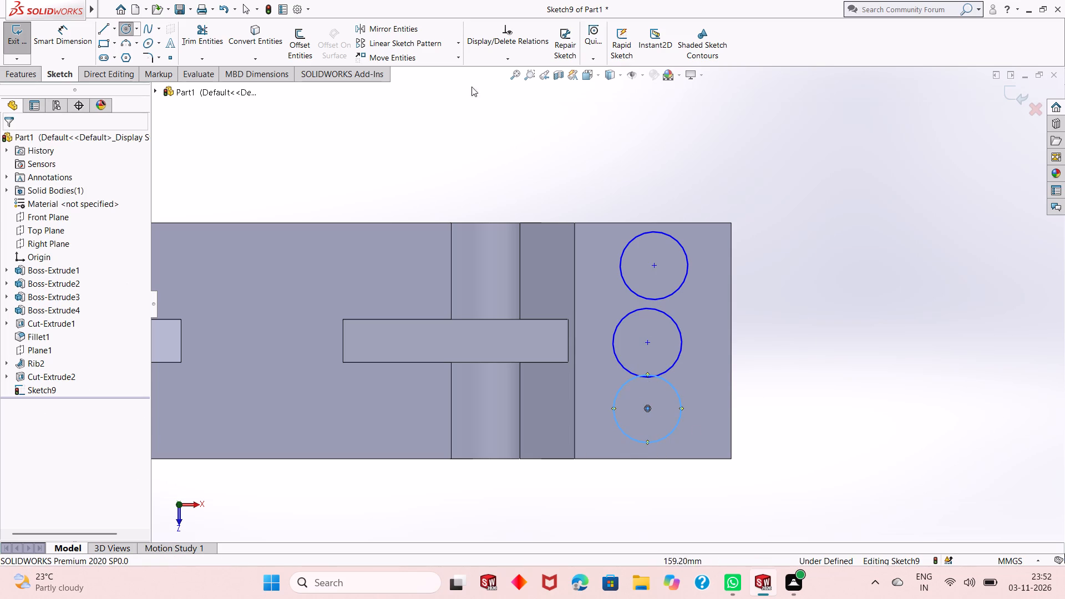
Dimension the diameter of the rearmost circle on the rectangular flange as 11 mm.
click(76, 45)
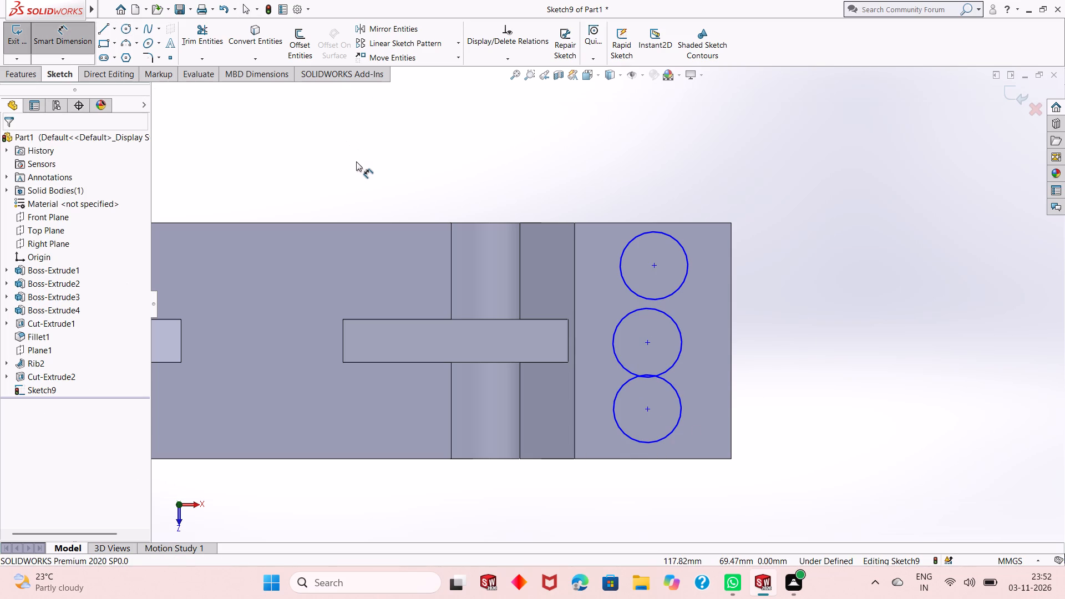
click(684, 286)
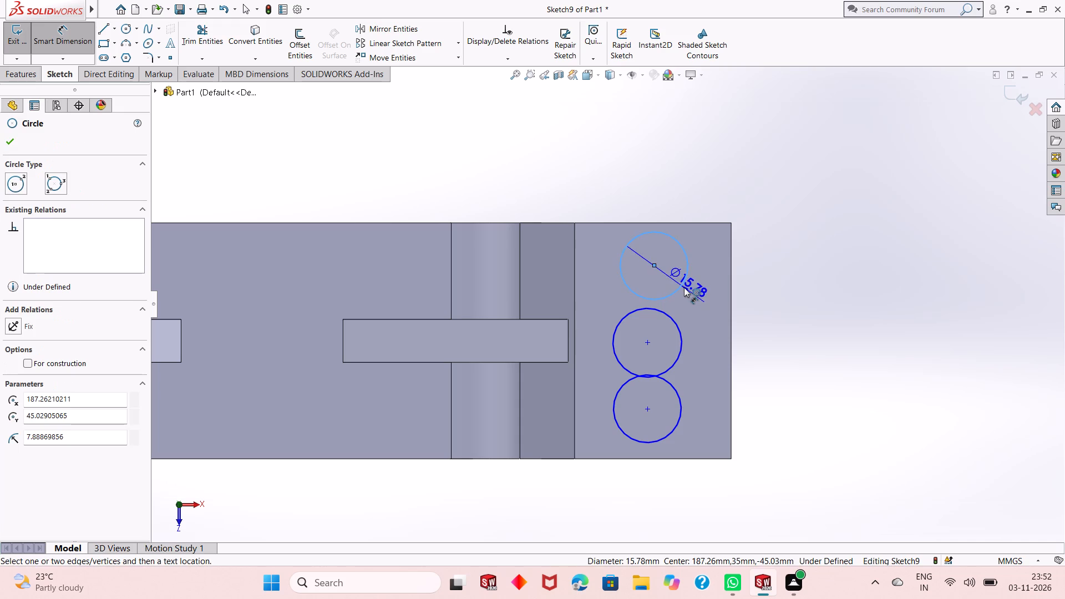
click(777, 336)
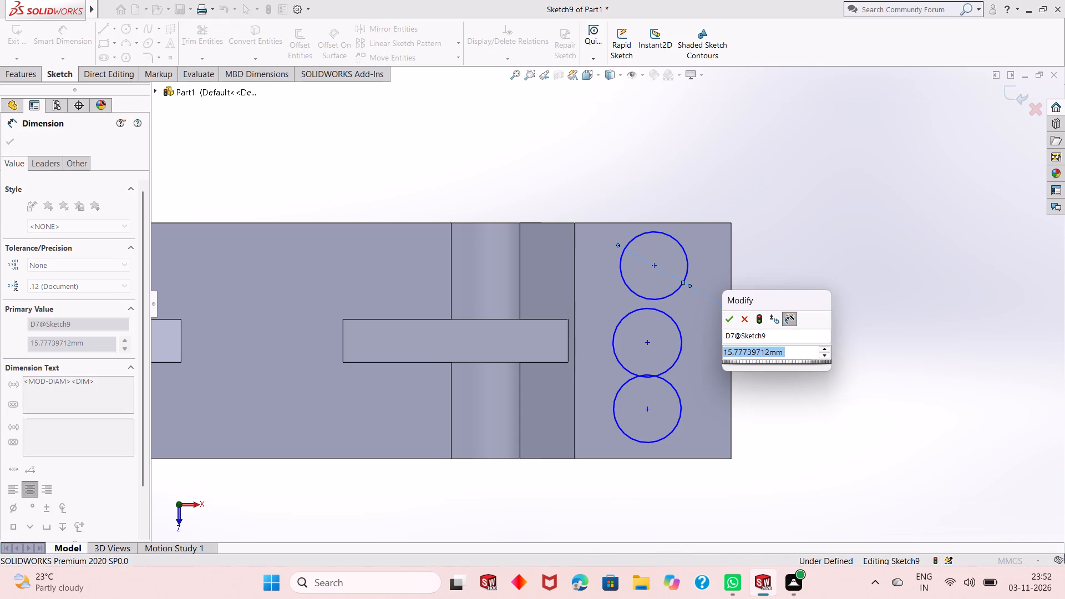
text(11)
key(Return)
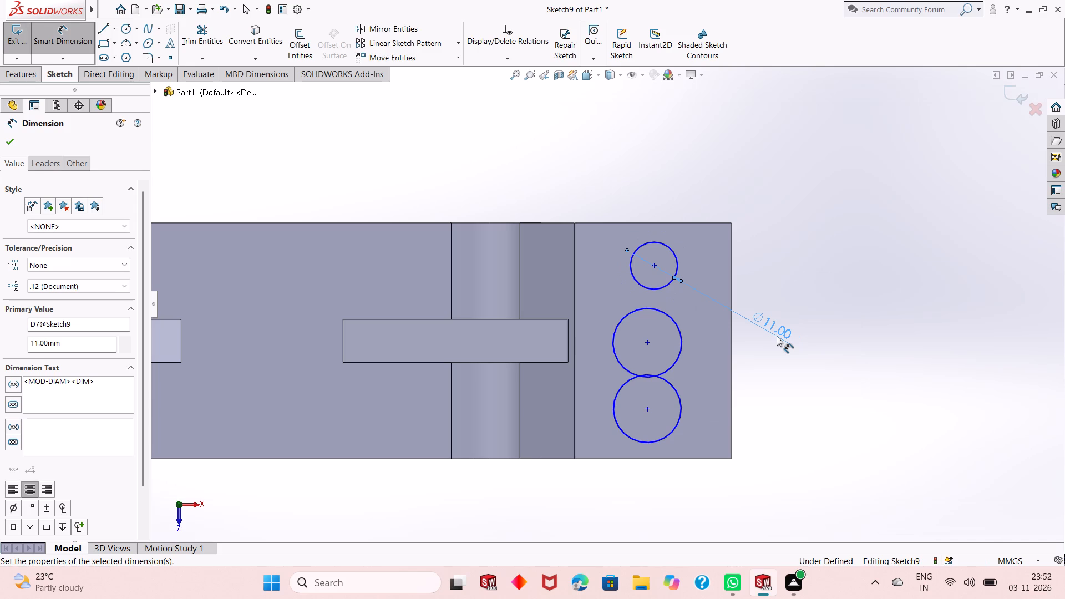
key(Escape)
key(Escape)
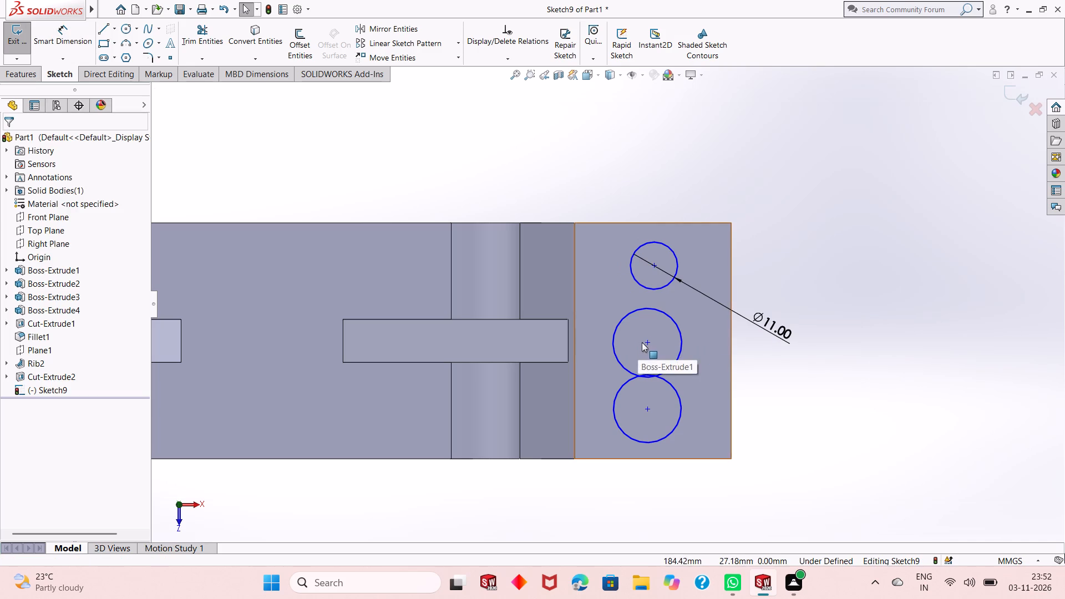
Add a horizontal relation between the middle circle's centre and the midpoint of the rectangular flange's outer edge.
click(648, 346)
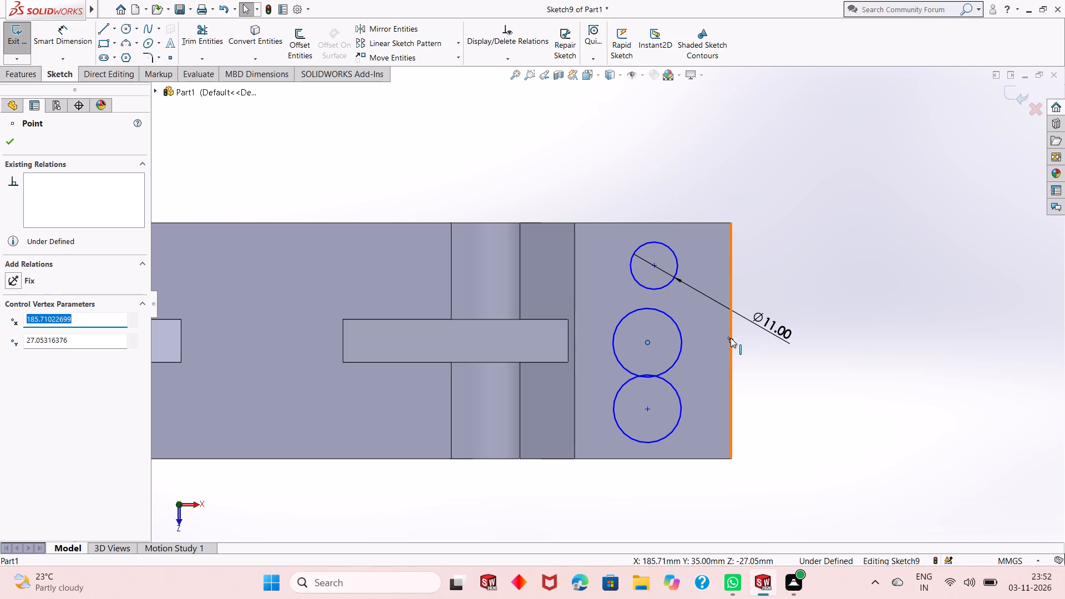
ctrl+click(732, 338)
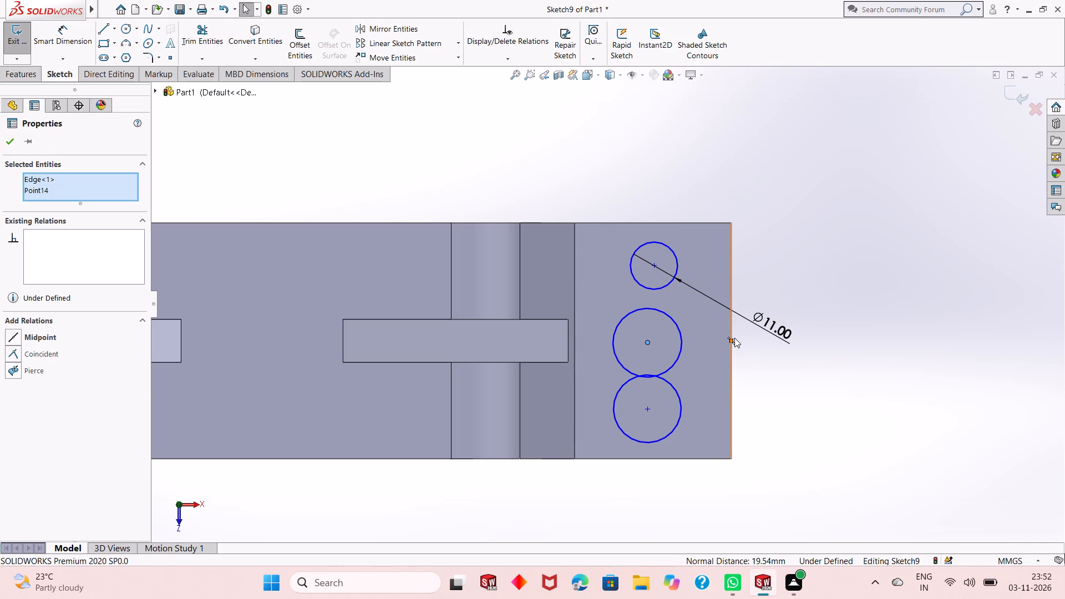
ctrl+click(729, 340)
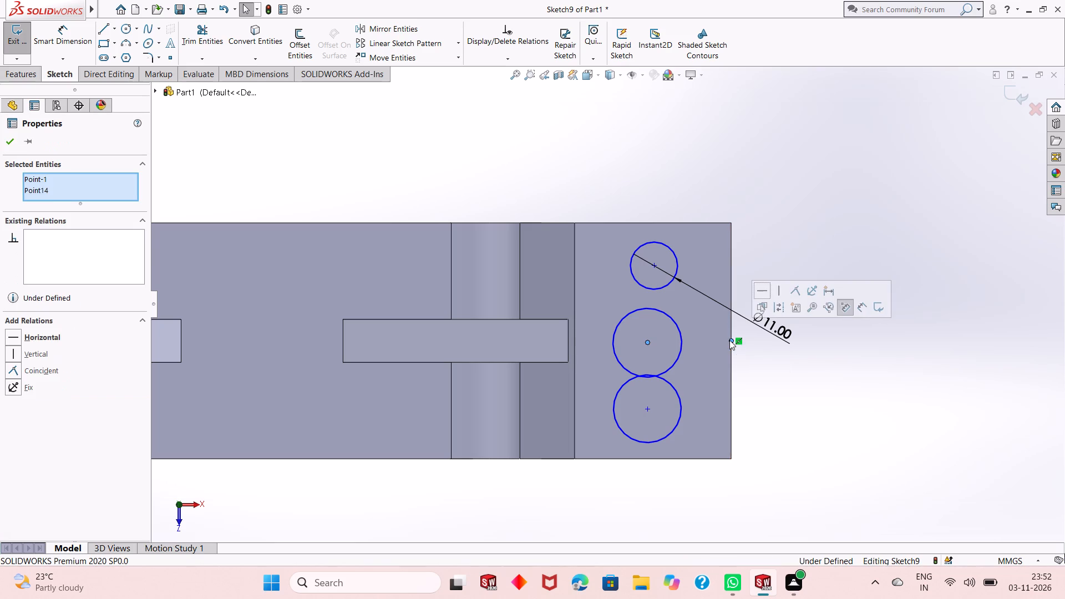
click(760, 293)
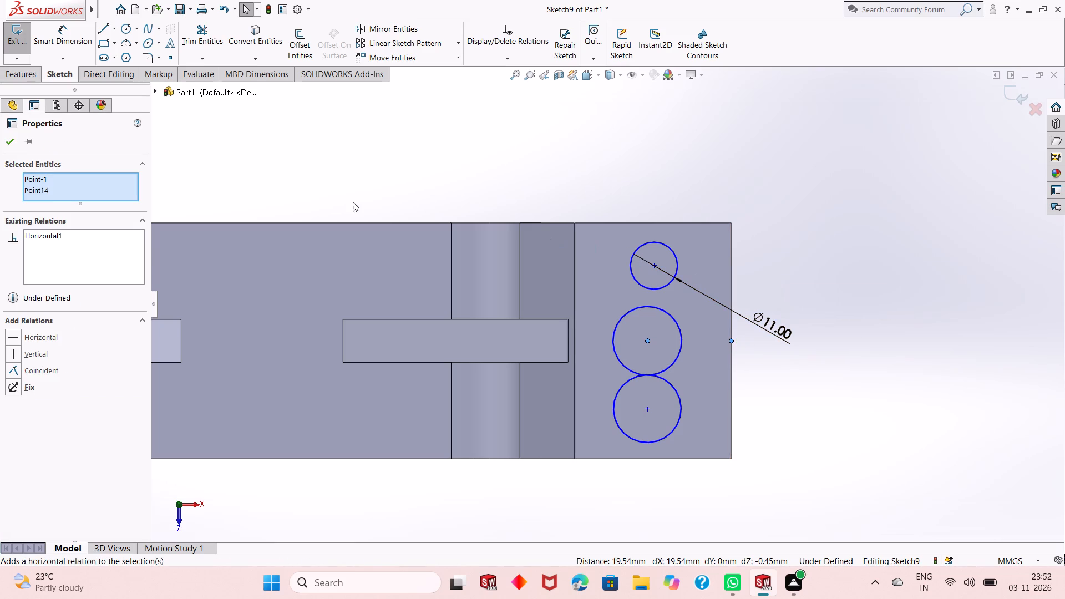
click(11, 144)
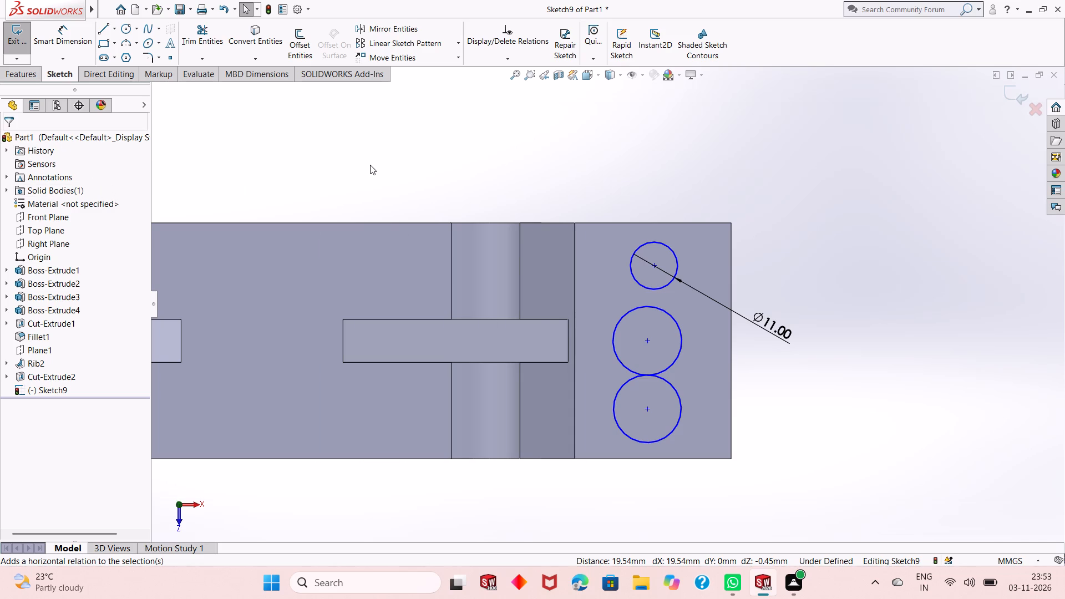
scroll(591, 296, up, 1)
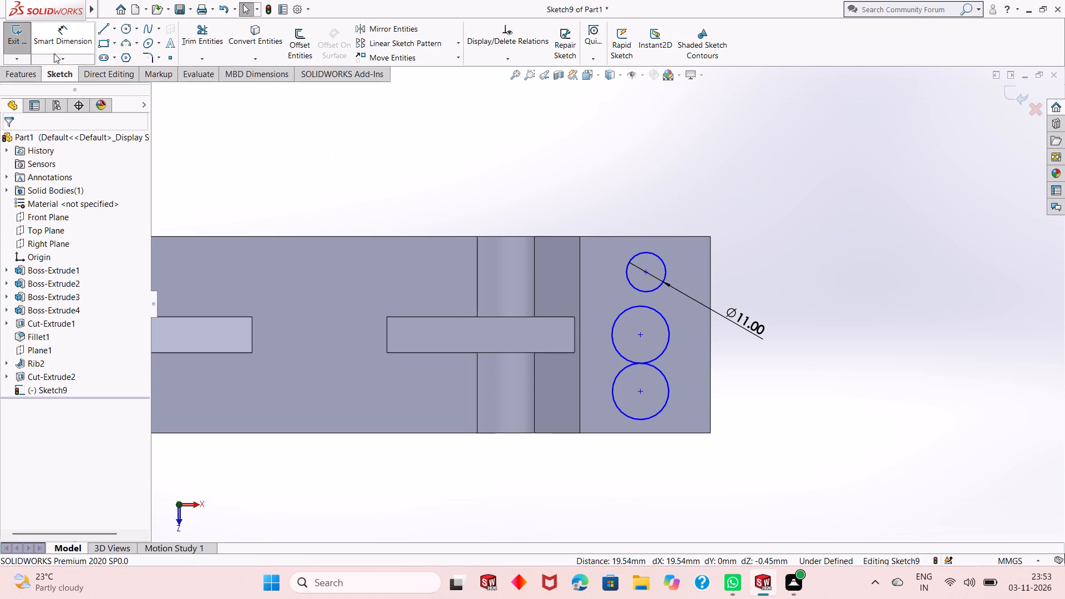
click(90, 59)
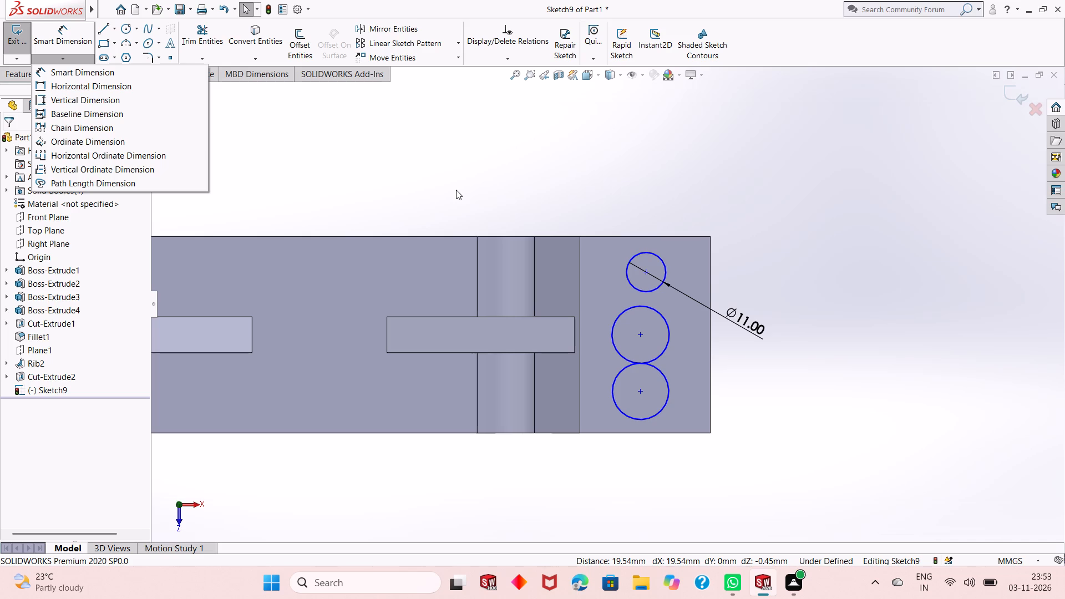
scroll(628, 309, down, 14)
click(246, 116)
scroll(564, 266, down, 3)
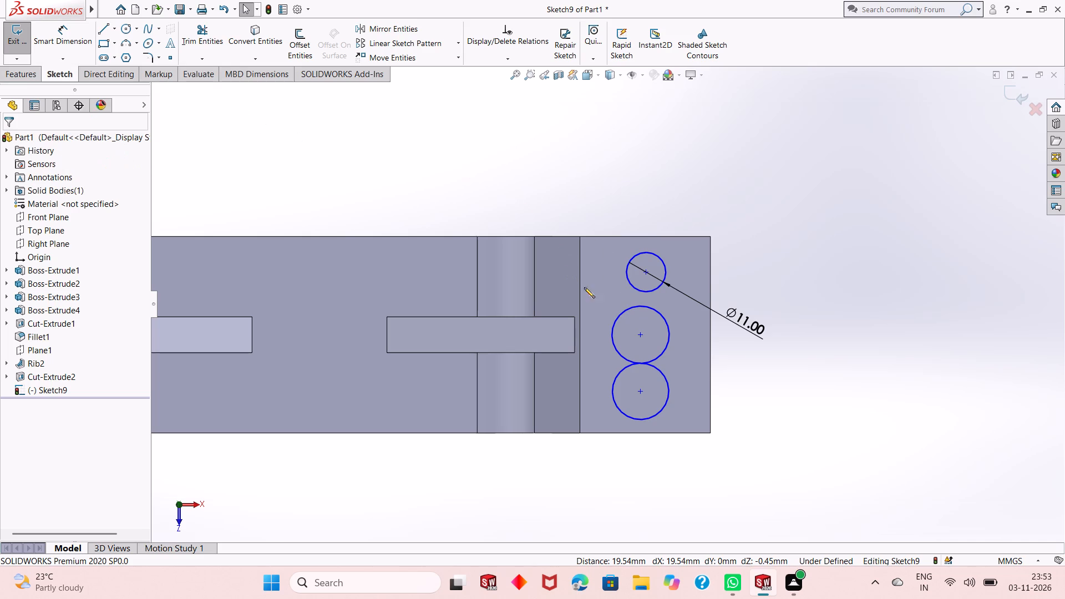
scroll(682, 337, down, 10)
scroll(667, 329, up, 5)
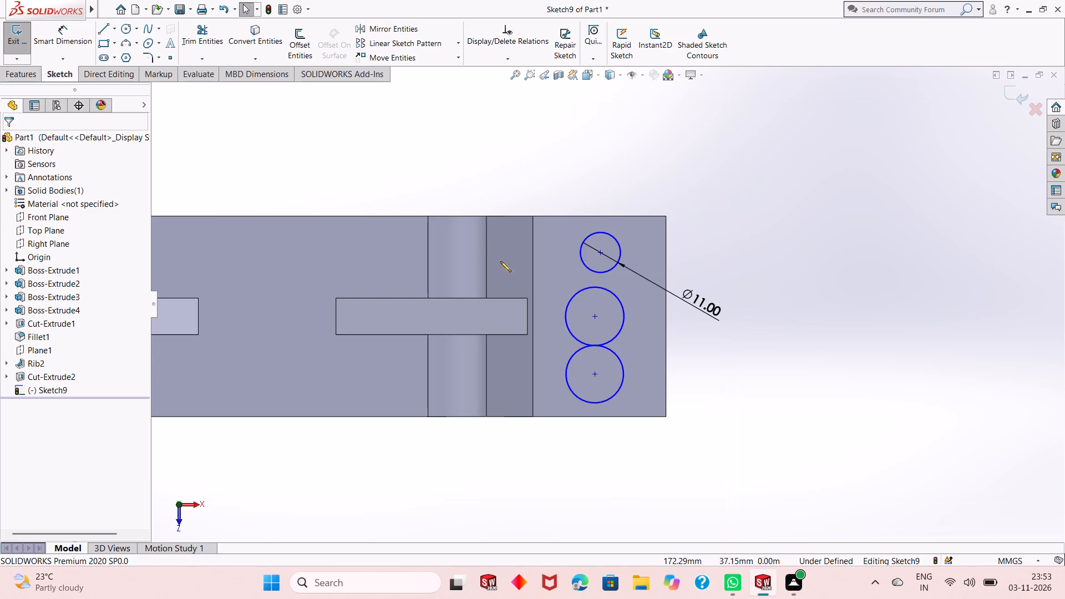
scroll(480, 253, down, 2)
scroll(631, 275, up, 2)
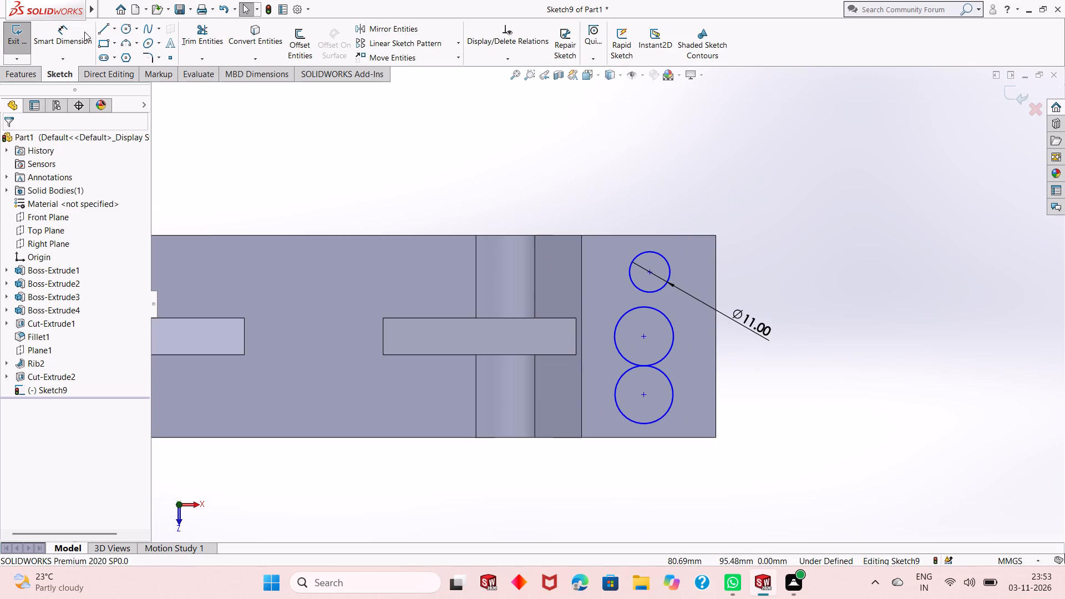
Dimension the vertical distance between the centres of the rear 11 mm circle and the middle circle as 15 mm.
click(84, 32)
click(652, 273)
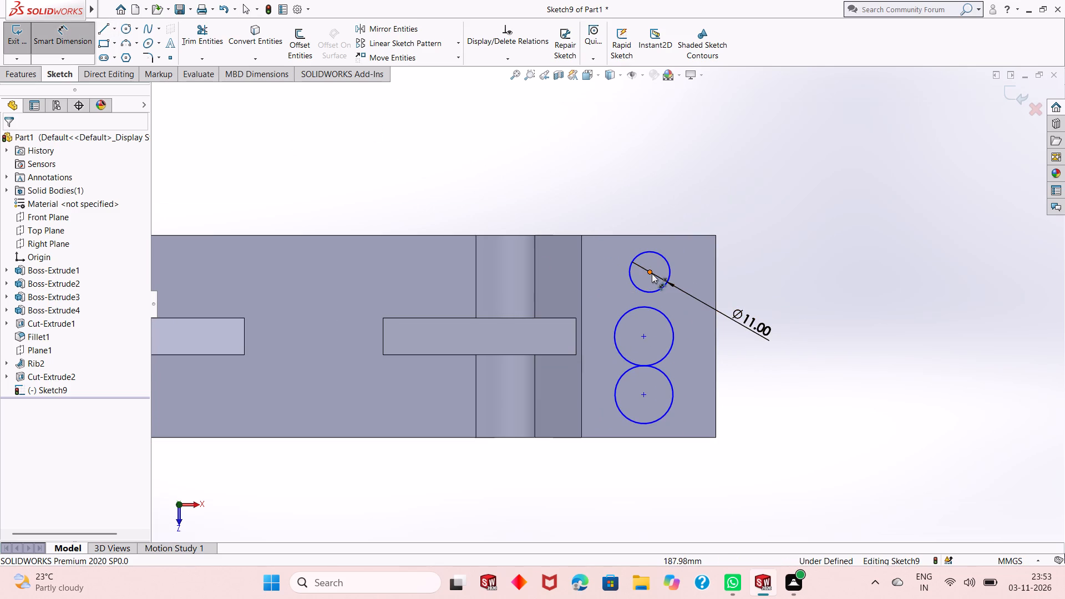
click(642, 335)
click(825, 302)
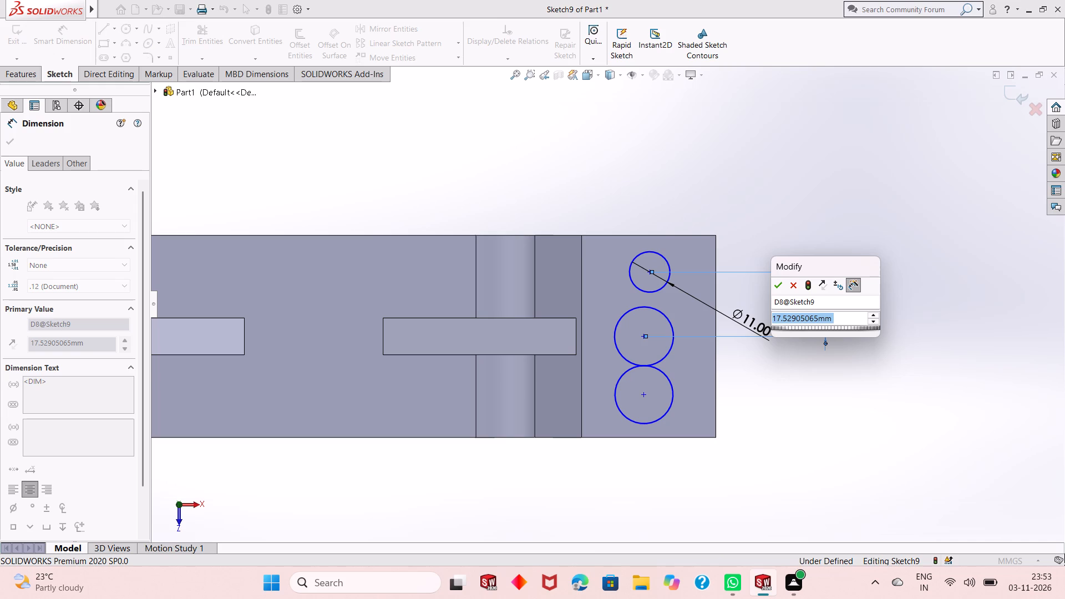
text(15)
key(Return)
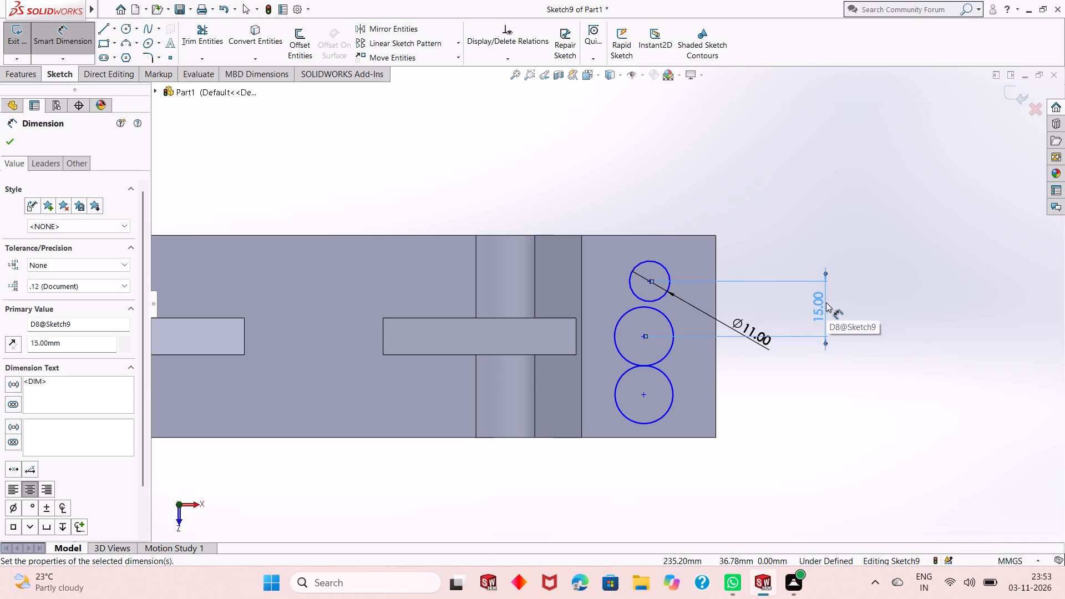
click(644, 338)
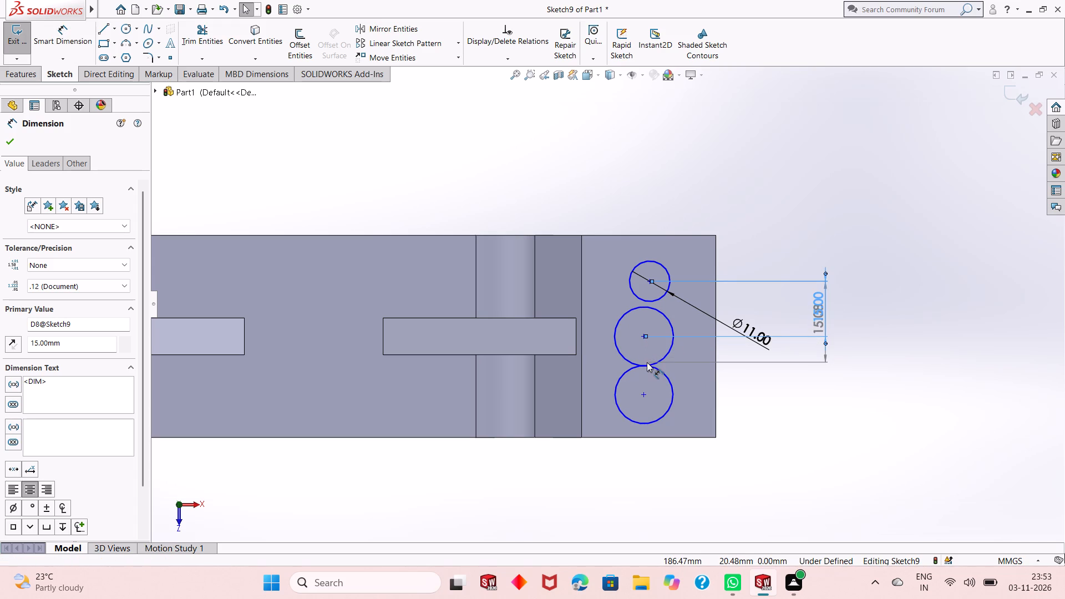
key(Escape)
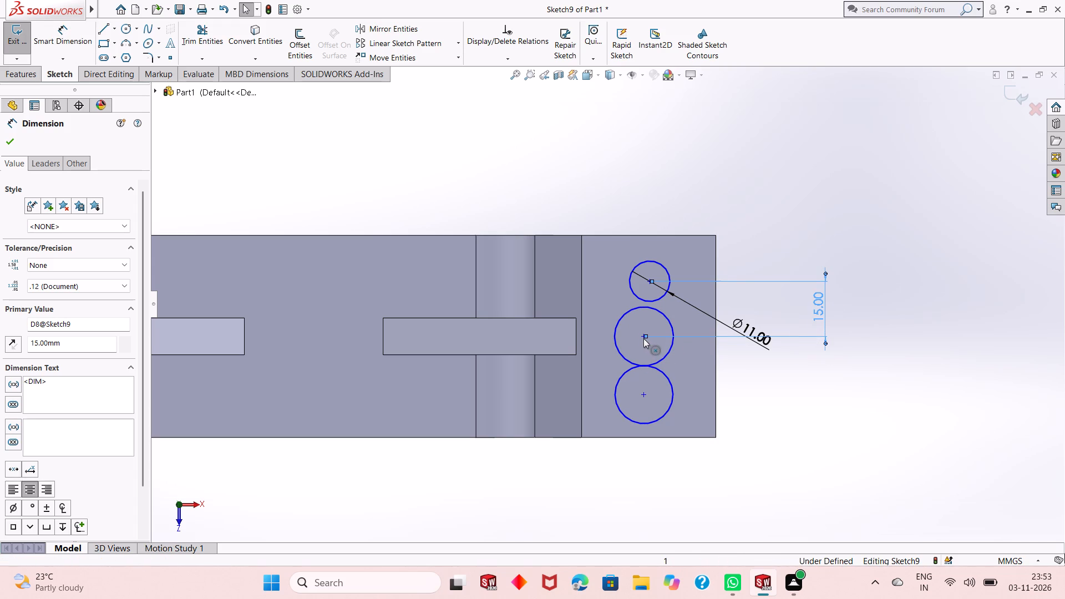
click(643, 338)
key(Escape)
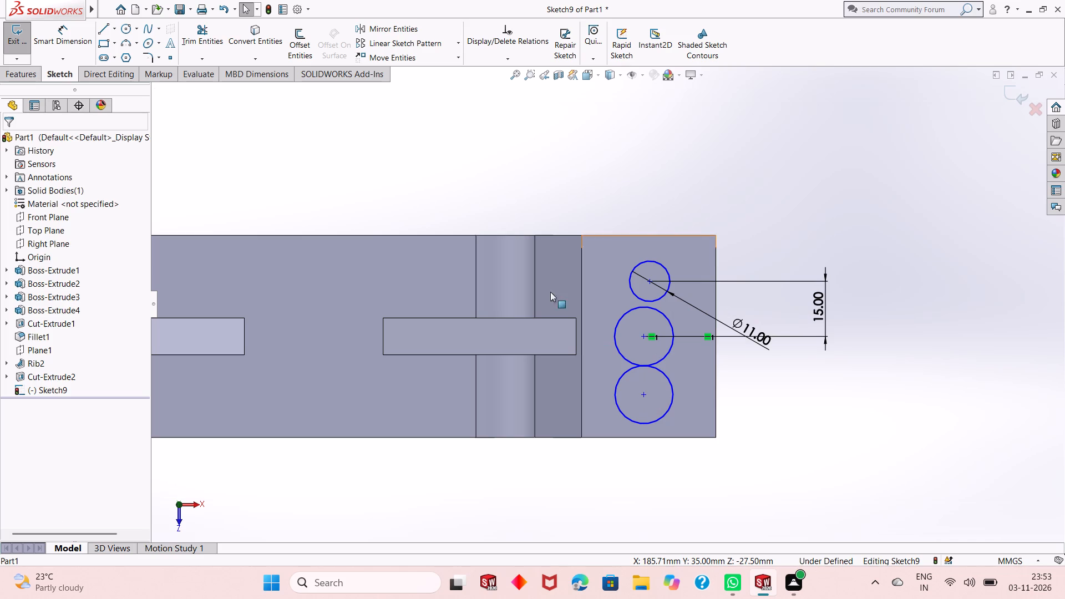
Dimension the vertical distance between the centres of the middle and front circles as 15 mm.
click(71, 50)
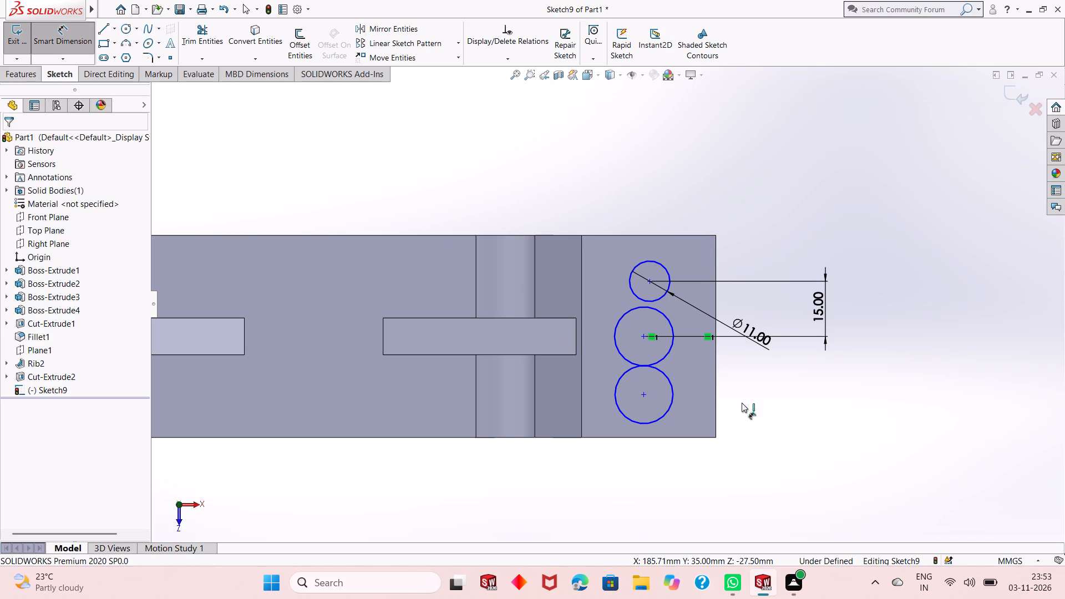
click(643, 395)
click(643, 339)
click(833, 366)
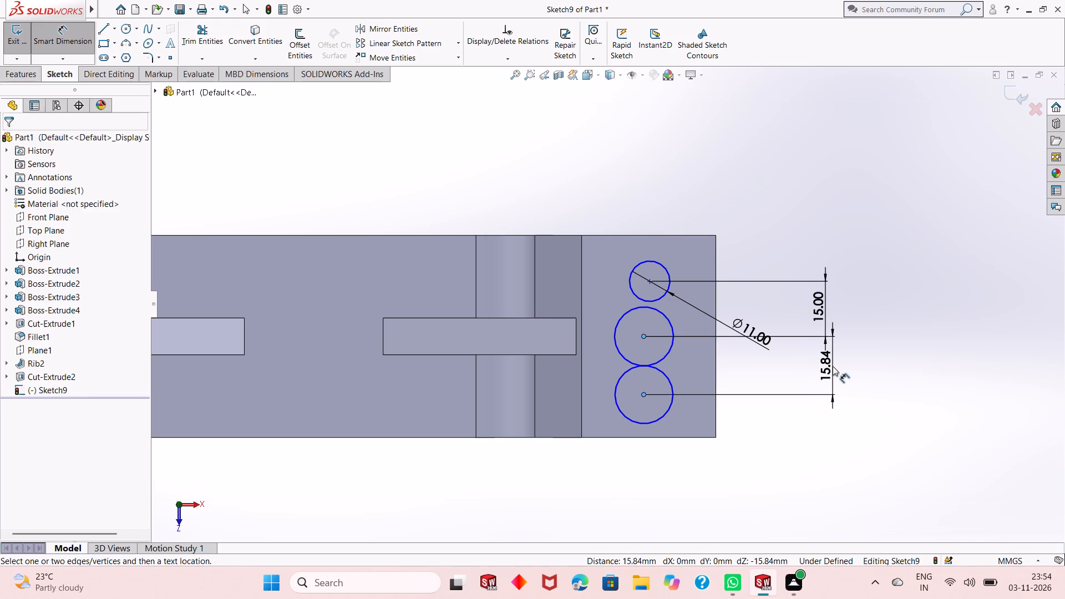
text(15)
key(Return)
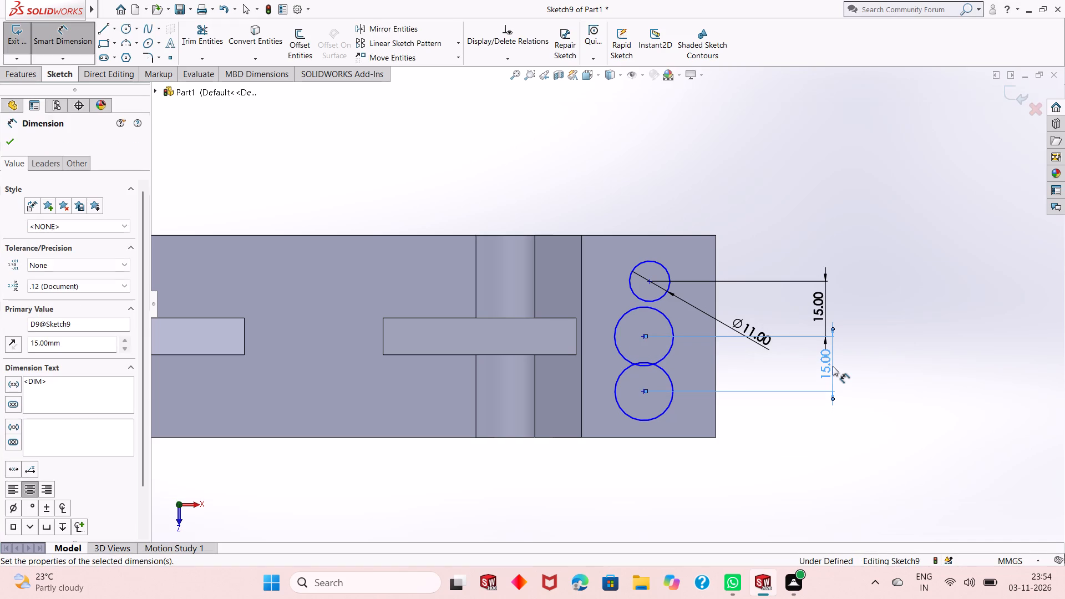
Dimension the middle circle's diameter as 9 mm.
click(668, 353)
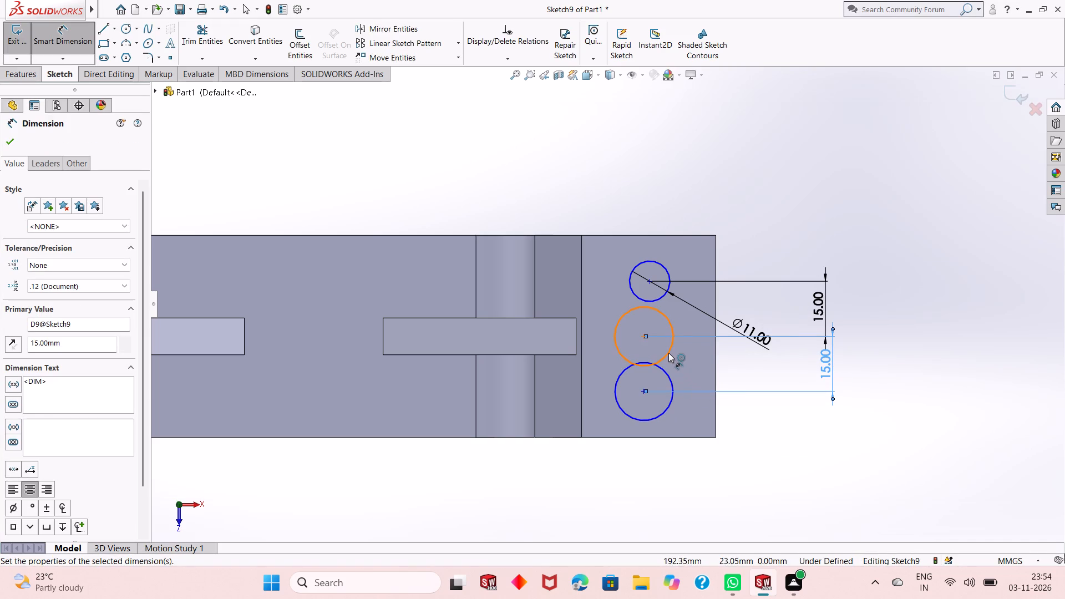
click(773, 437)
key(9)
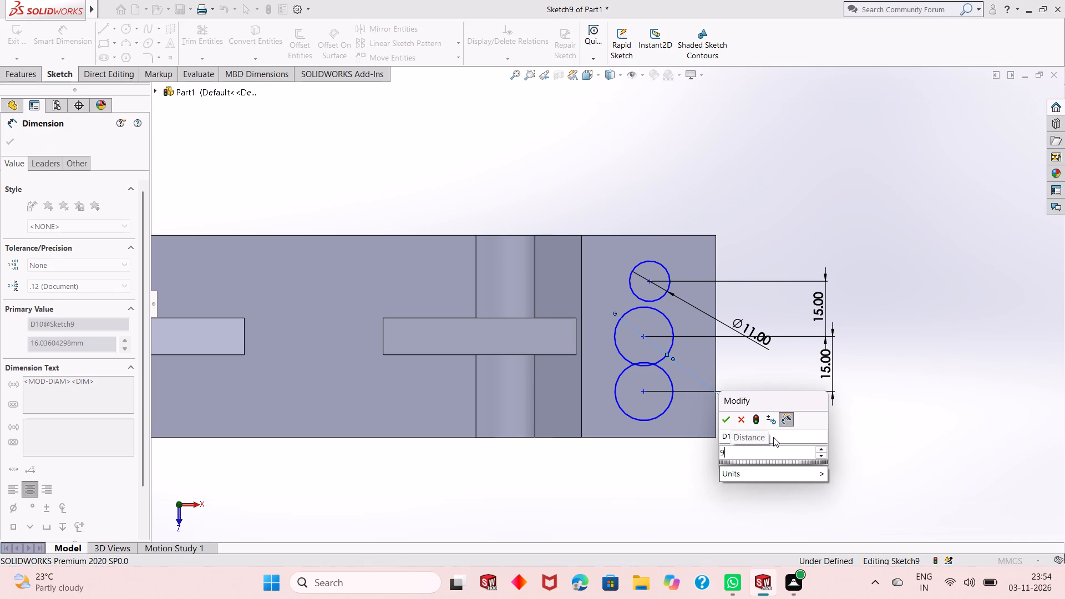
key(Return)
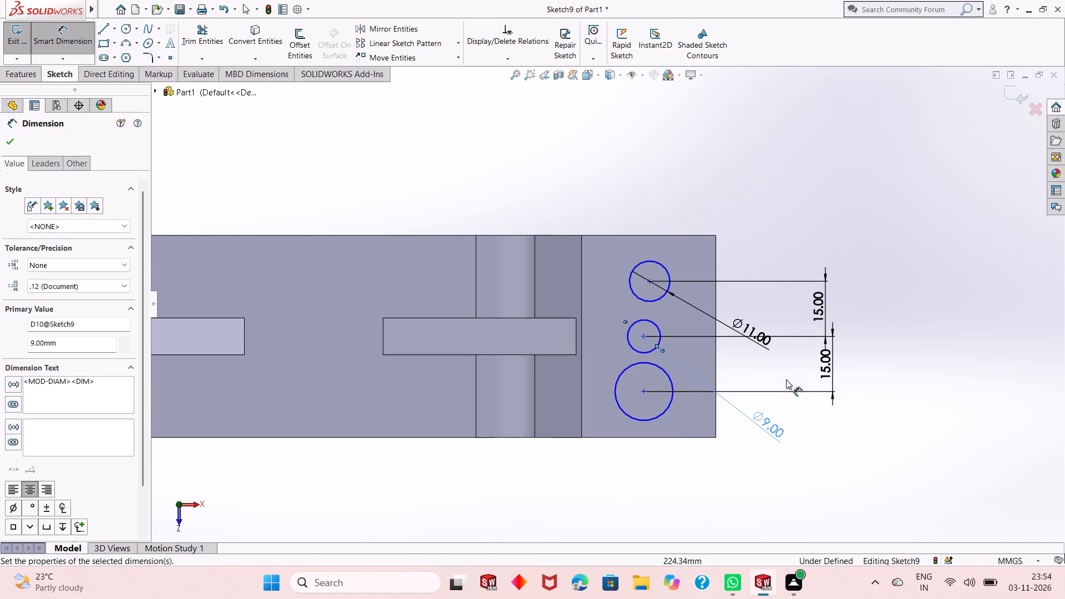
right_click(792, 241)
click(809, 269)
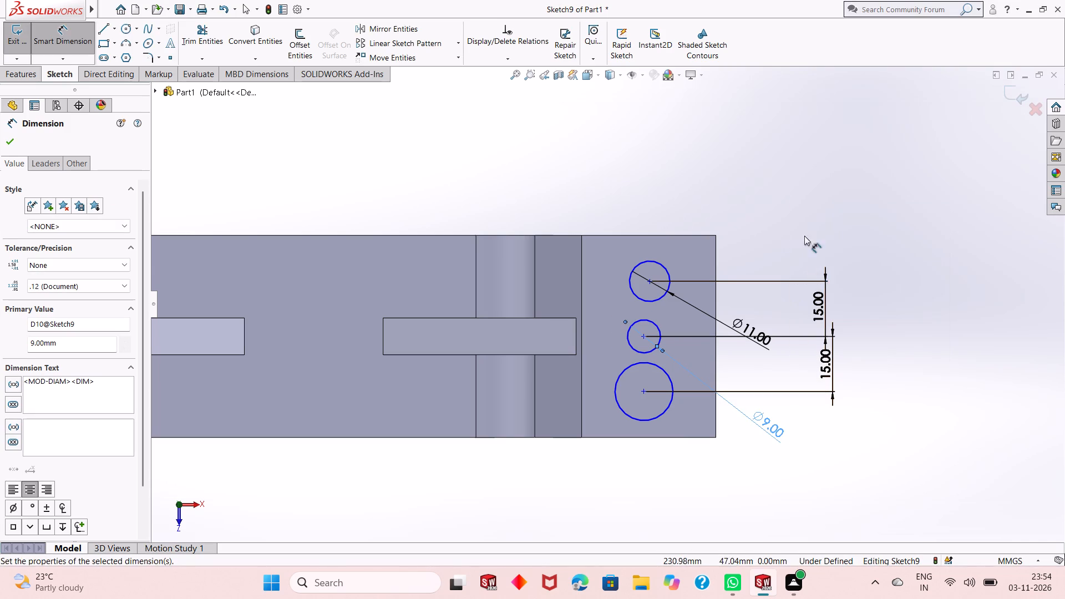
Add an equal relation between the rear 11 mm circle and the front circle on the rectangular flange.
right_click(795, 223)
click(809, 245)
right_click(788, 217)
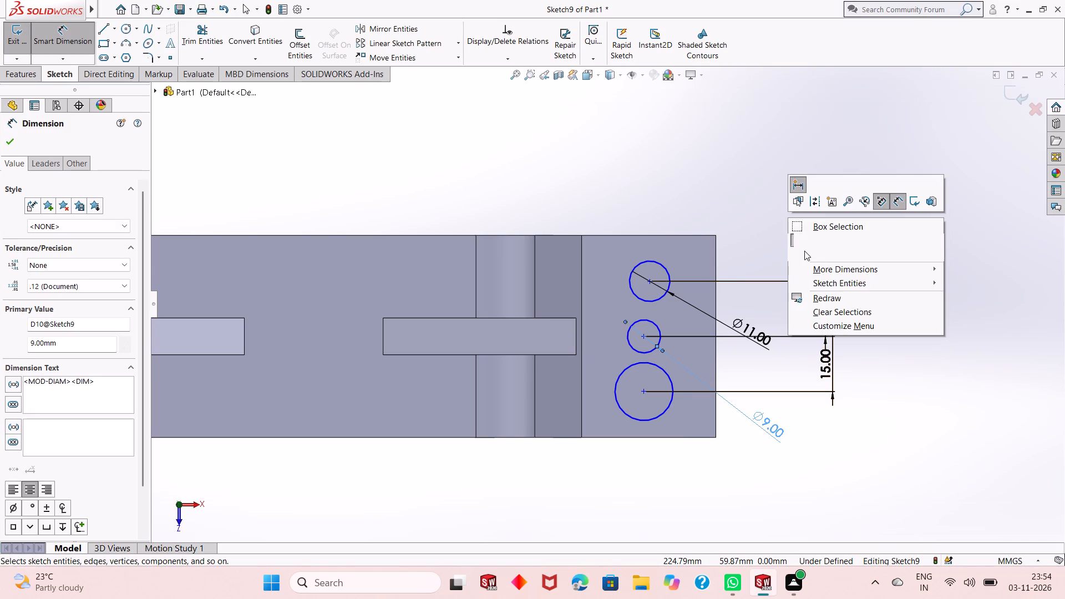
click(805, 255)
click(634, 295)
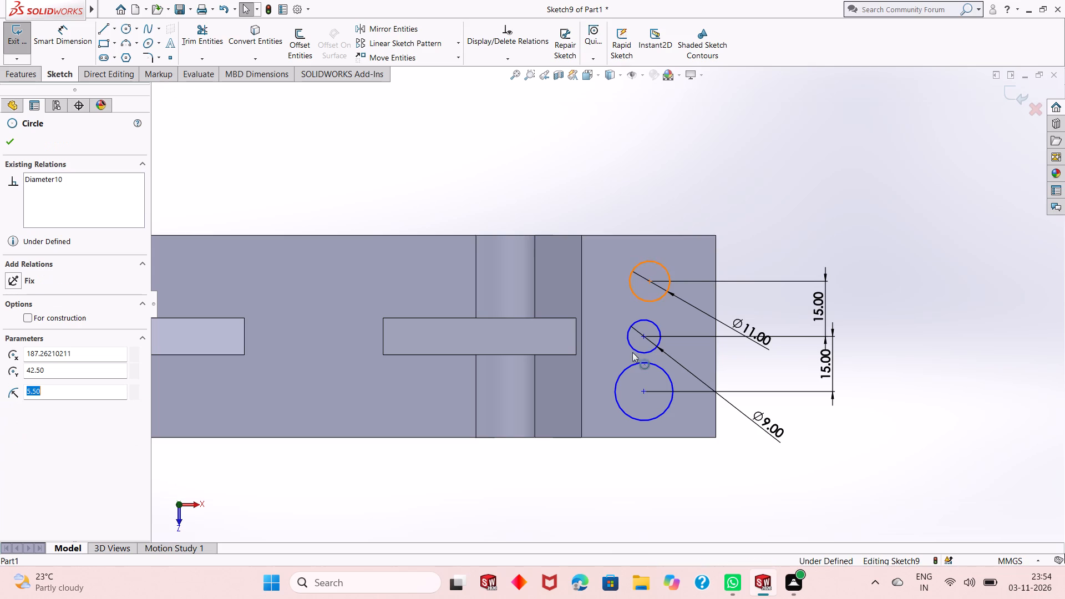
shift+click(651, 362)
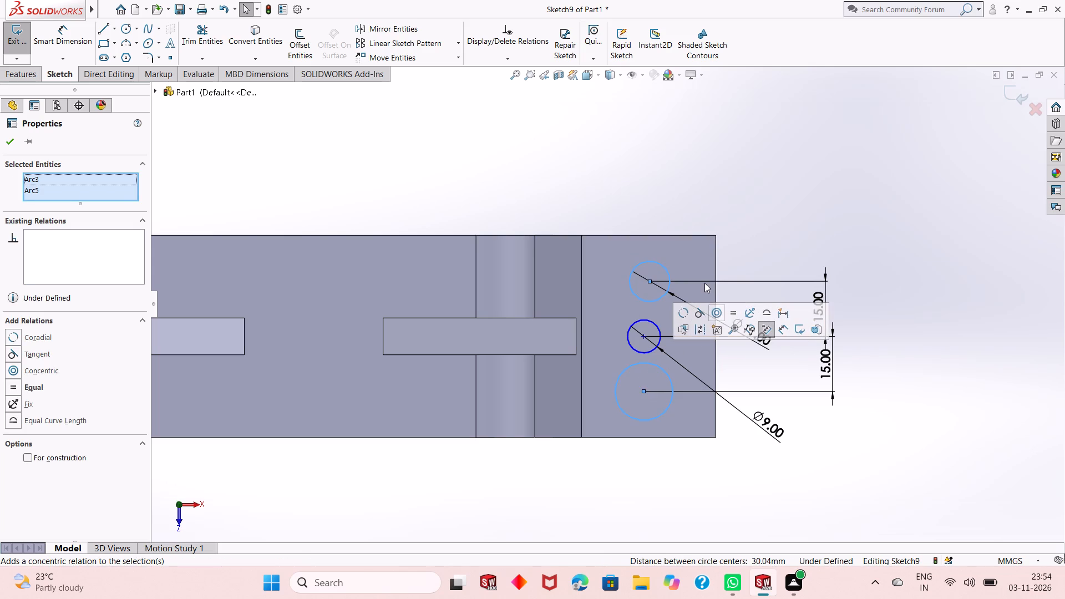
click(733, 310)
click(766, 231)
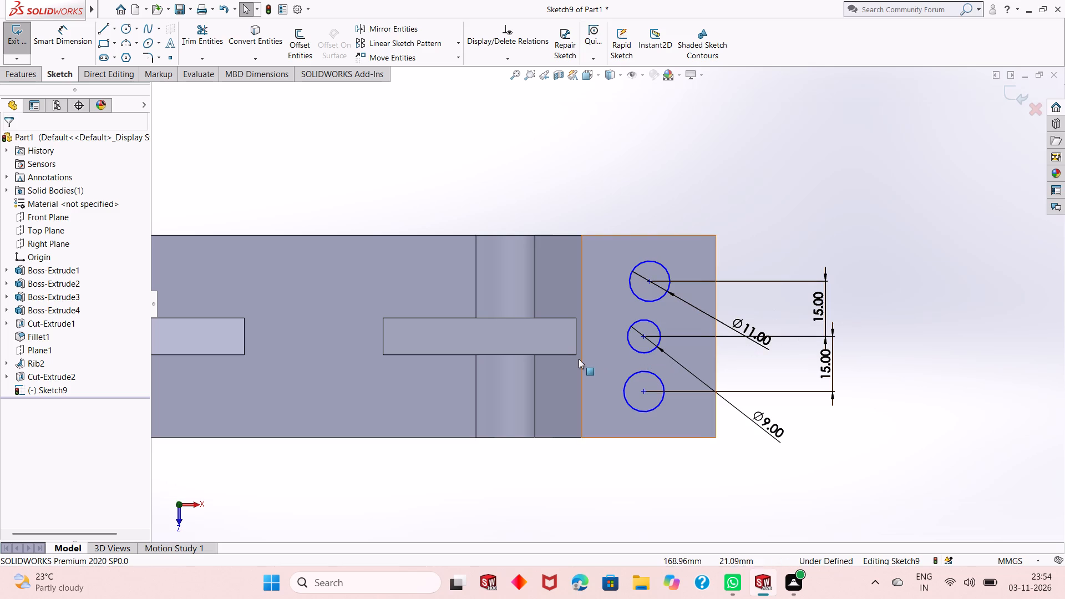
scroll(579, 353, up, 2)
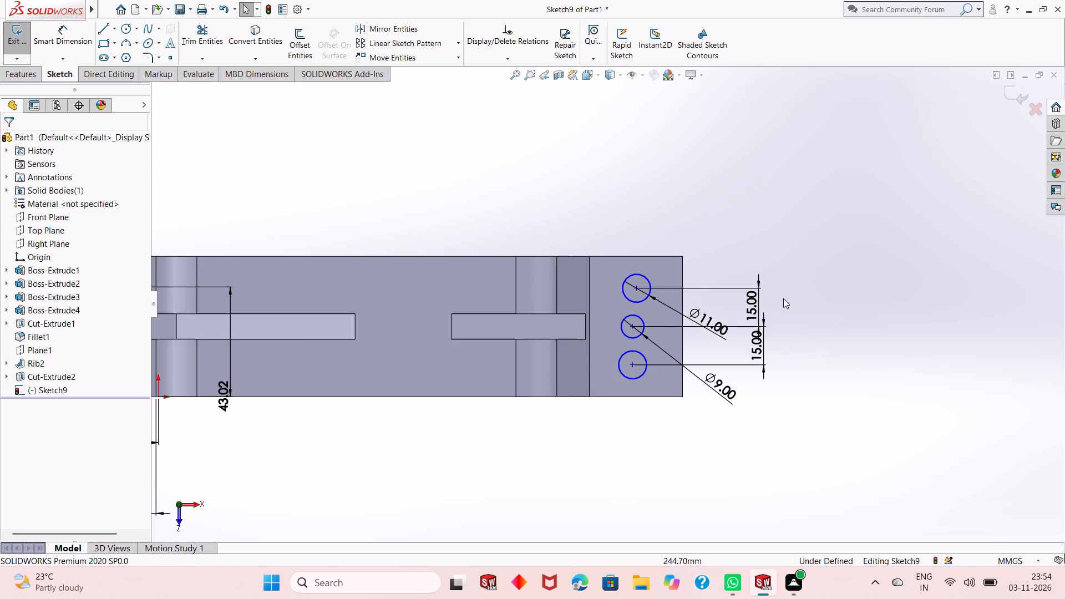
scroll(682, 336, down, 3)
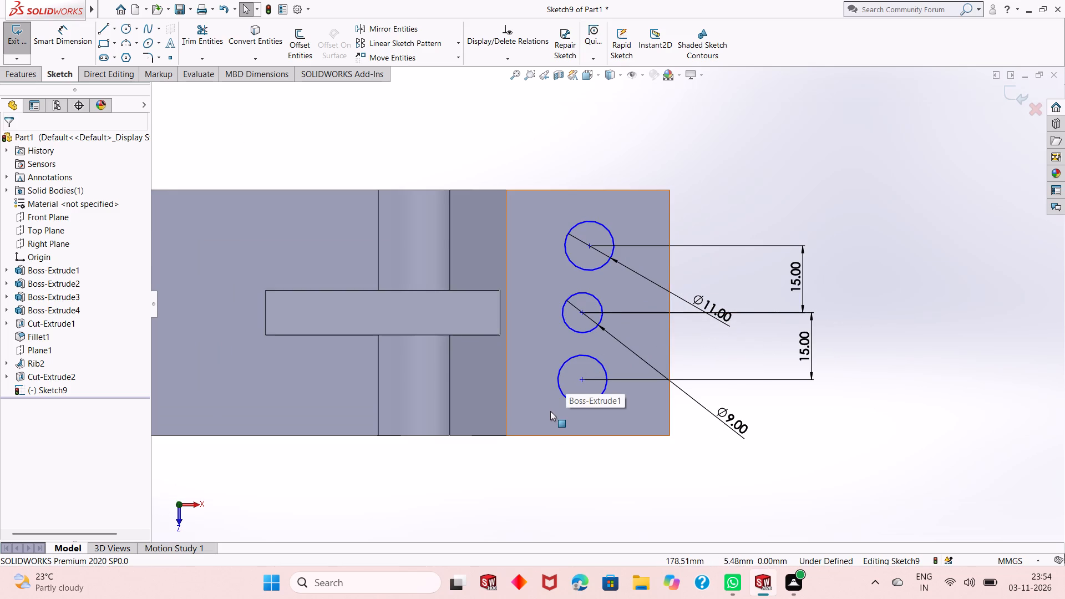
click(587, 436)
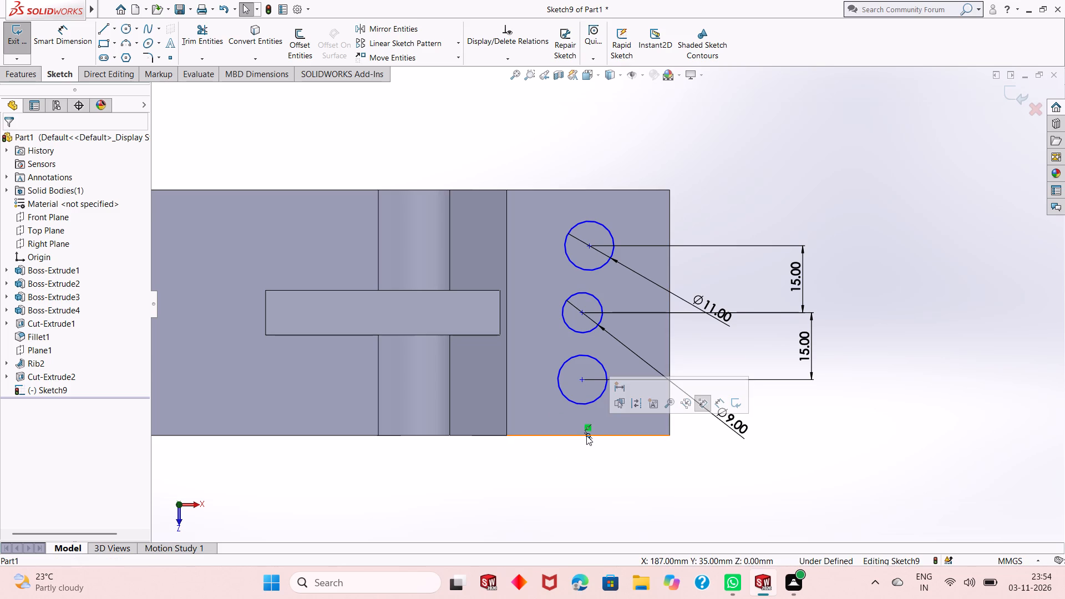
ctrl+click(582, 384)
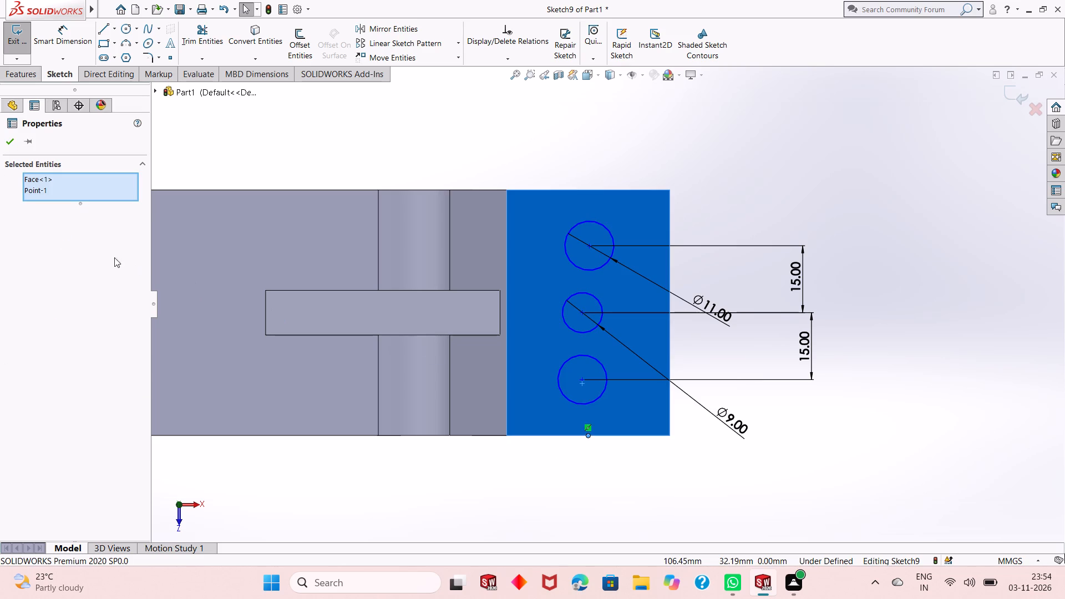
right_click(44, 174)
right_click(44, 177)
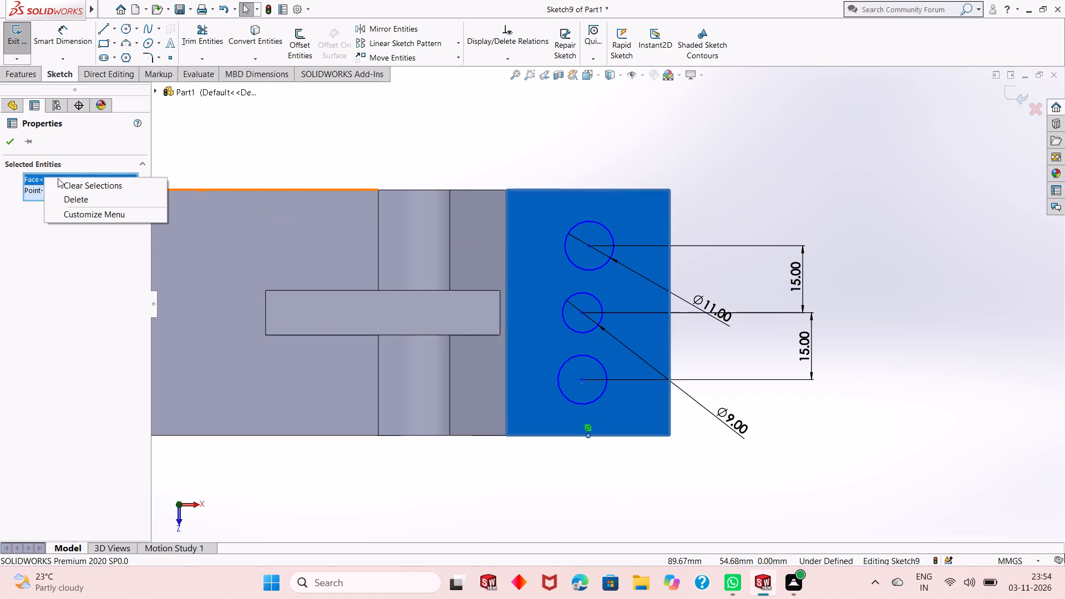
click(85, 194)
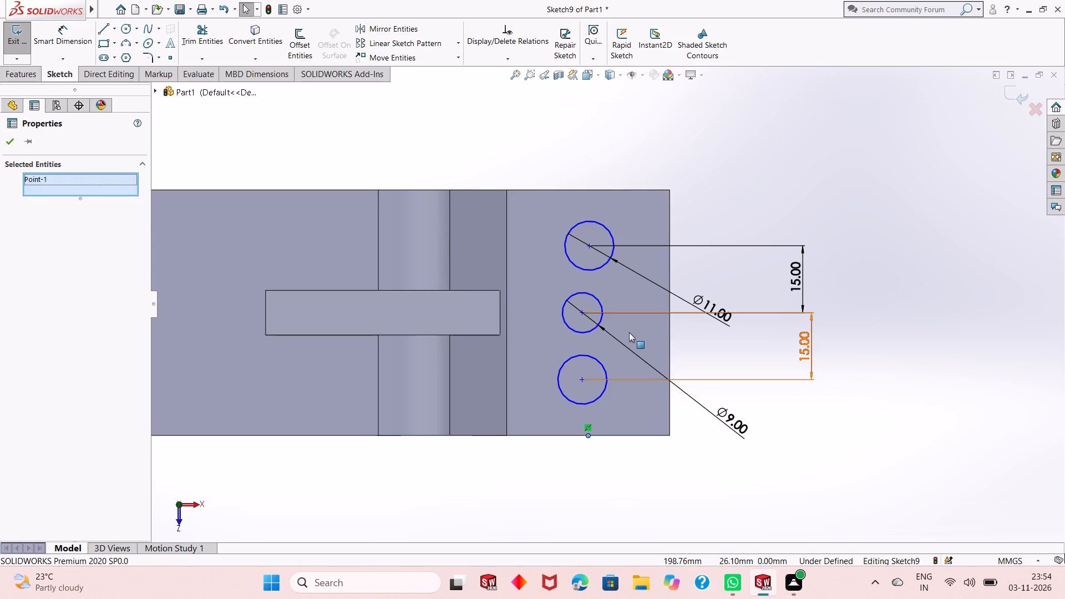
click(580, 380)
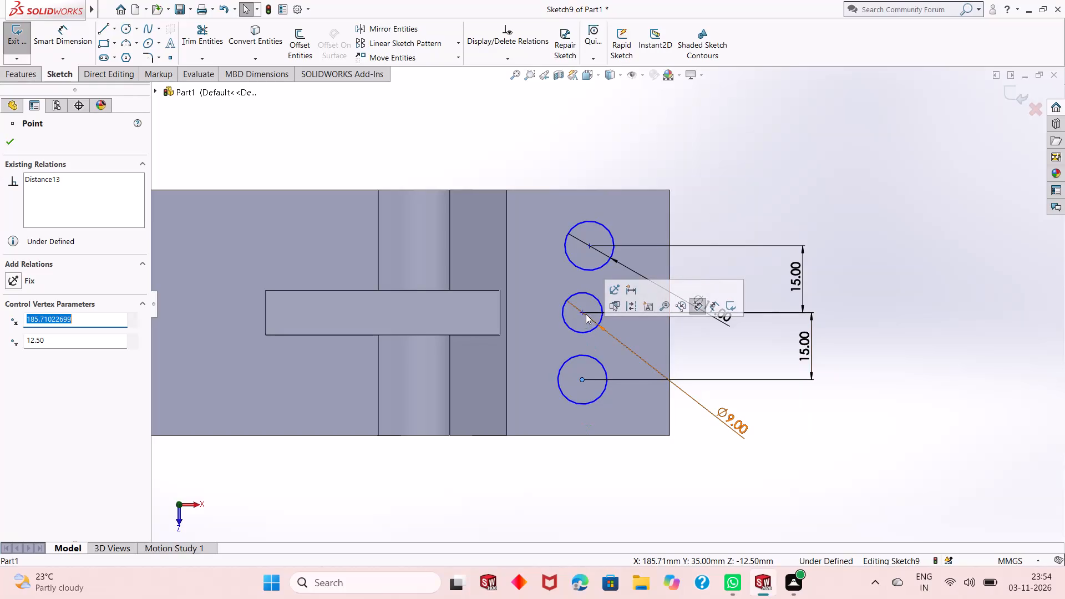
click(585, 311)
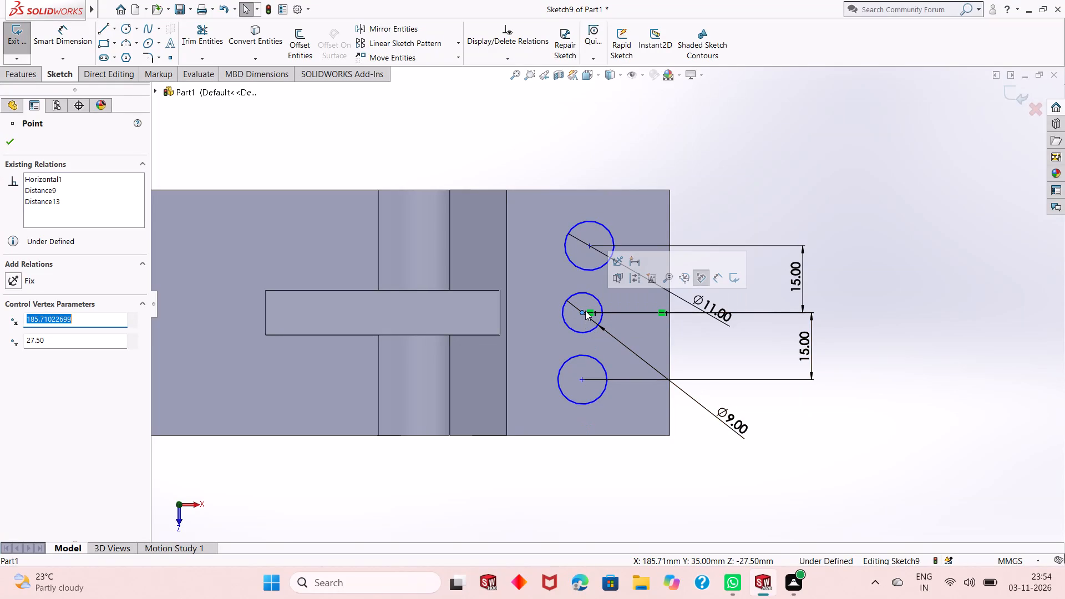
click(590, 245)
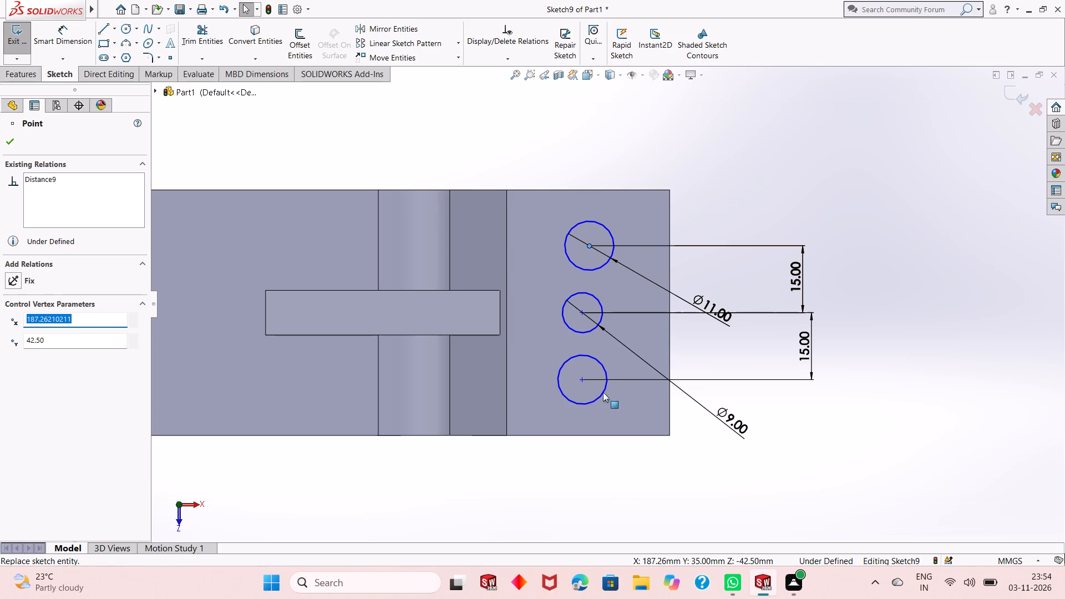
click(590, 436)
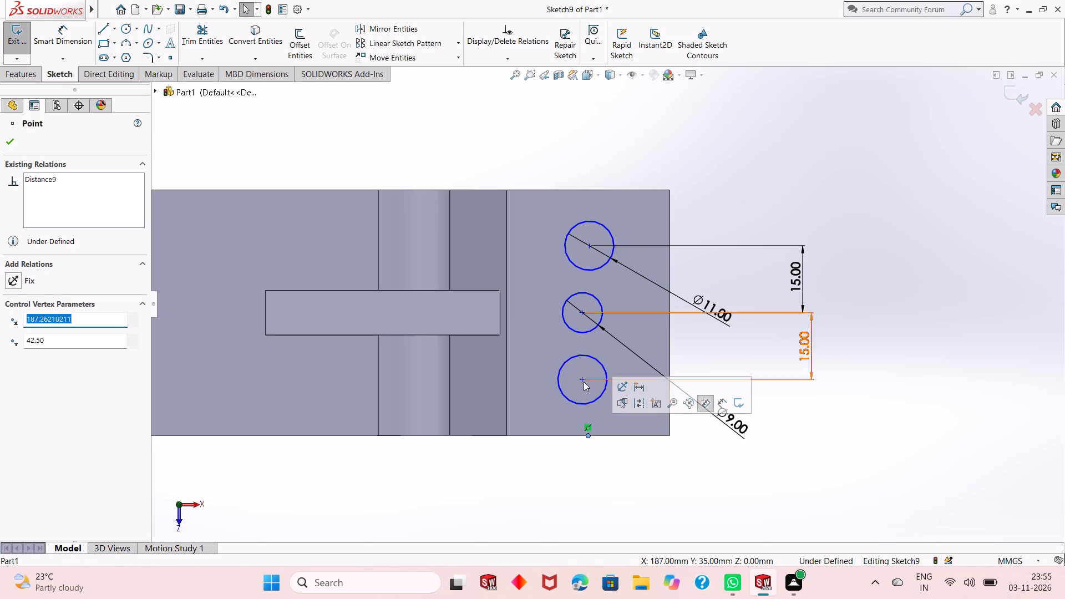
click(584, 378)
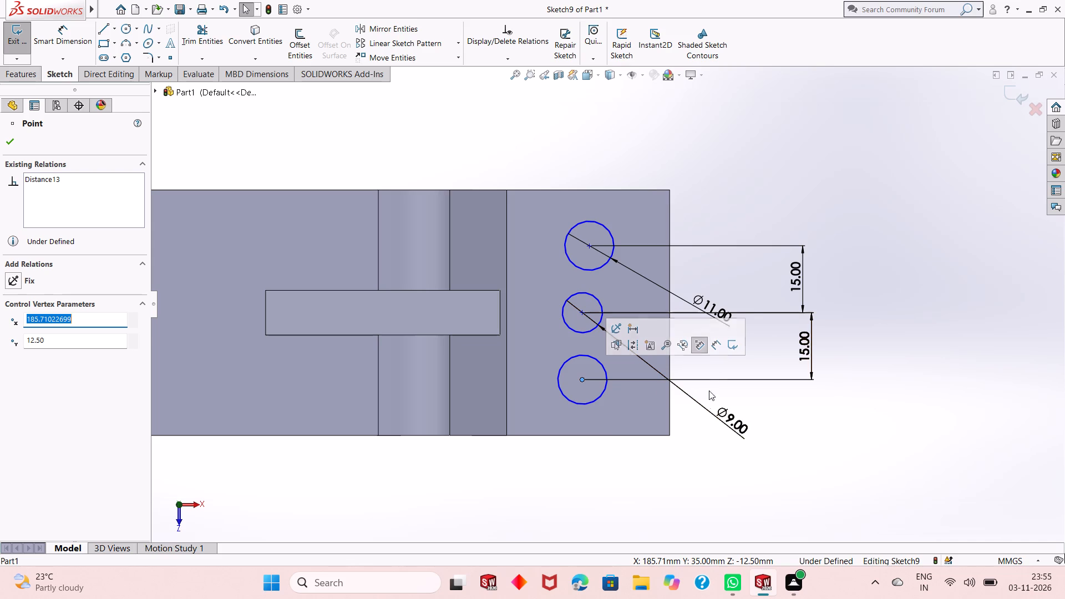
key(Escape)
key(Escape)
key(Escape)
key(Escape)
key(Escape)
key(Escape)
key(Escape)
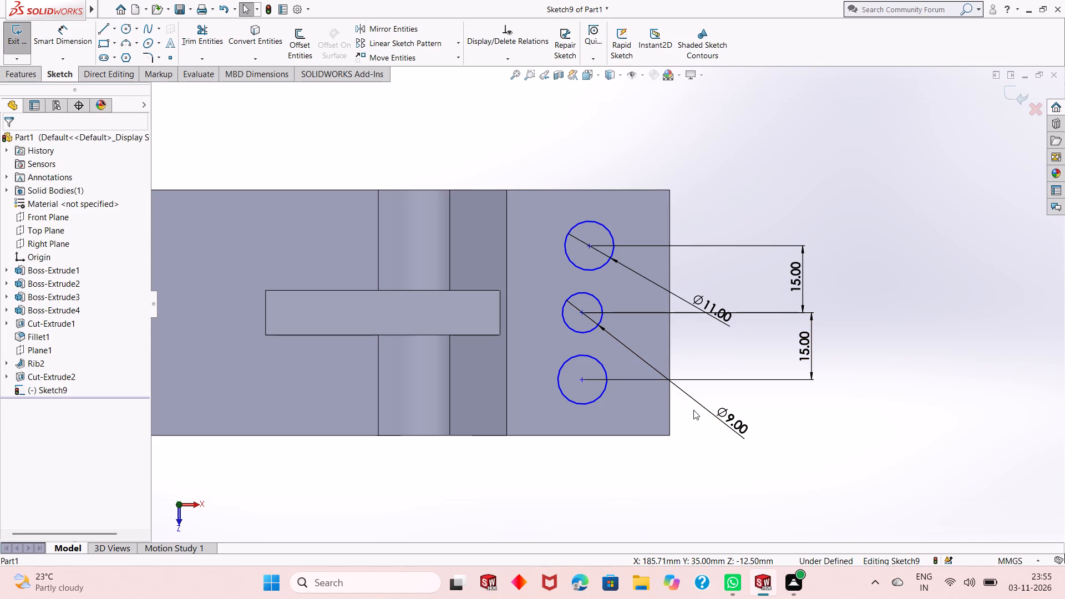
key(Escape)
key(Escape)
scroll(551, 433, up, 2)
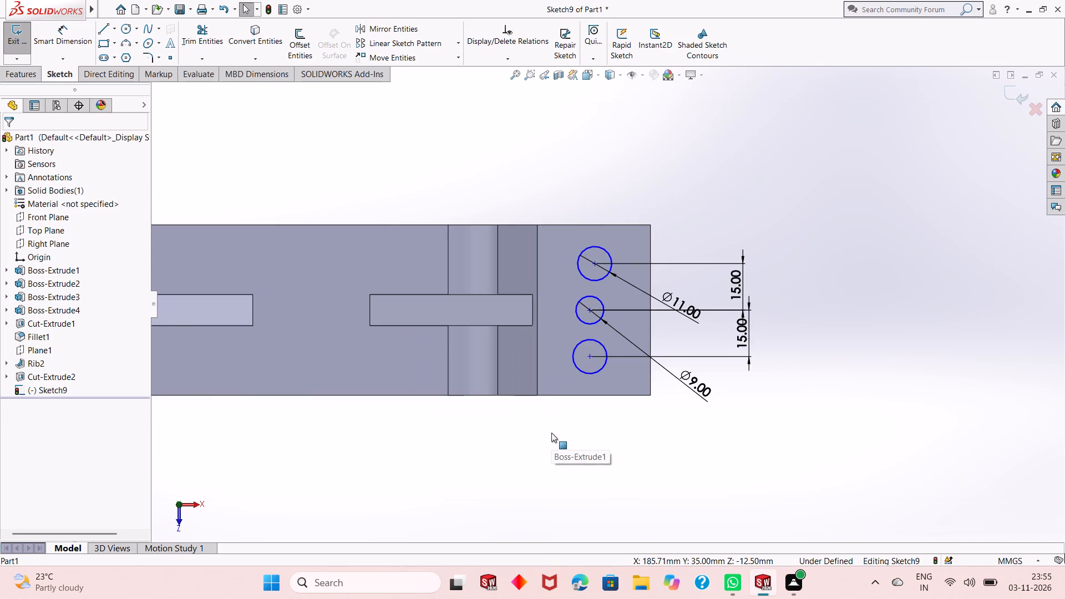
Add a vertical relation aligning the centres of the rear, middle and front circles on the rectangular flange.
scroll(579, 312, down, 3)
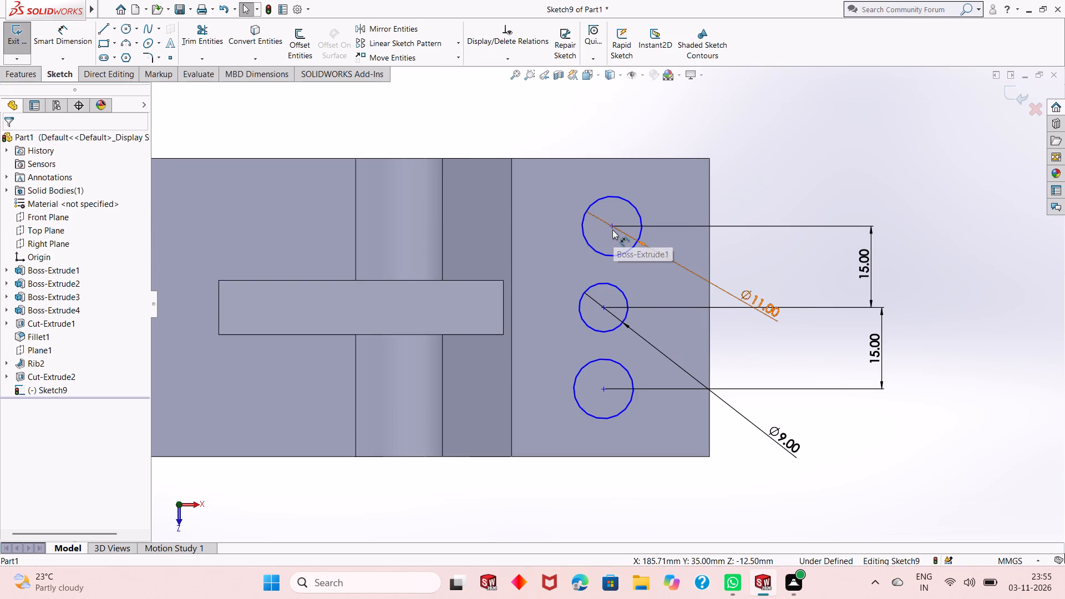
click(612, 230)
key(Escape)
key(Escape)
click(611, 228)
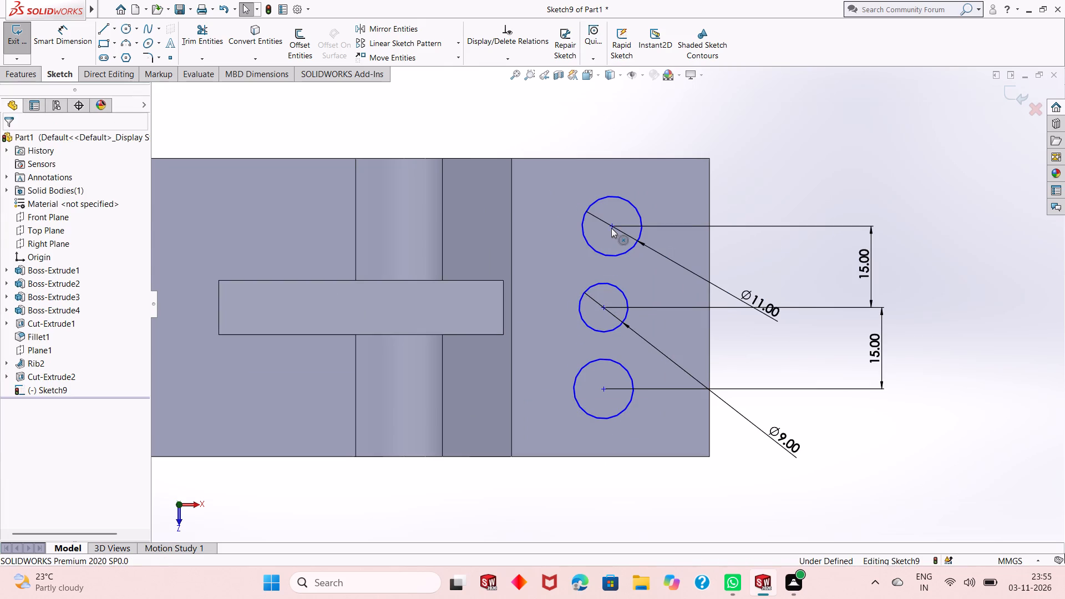
ctrl+click(605, 307)
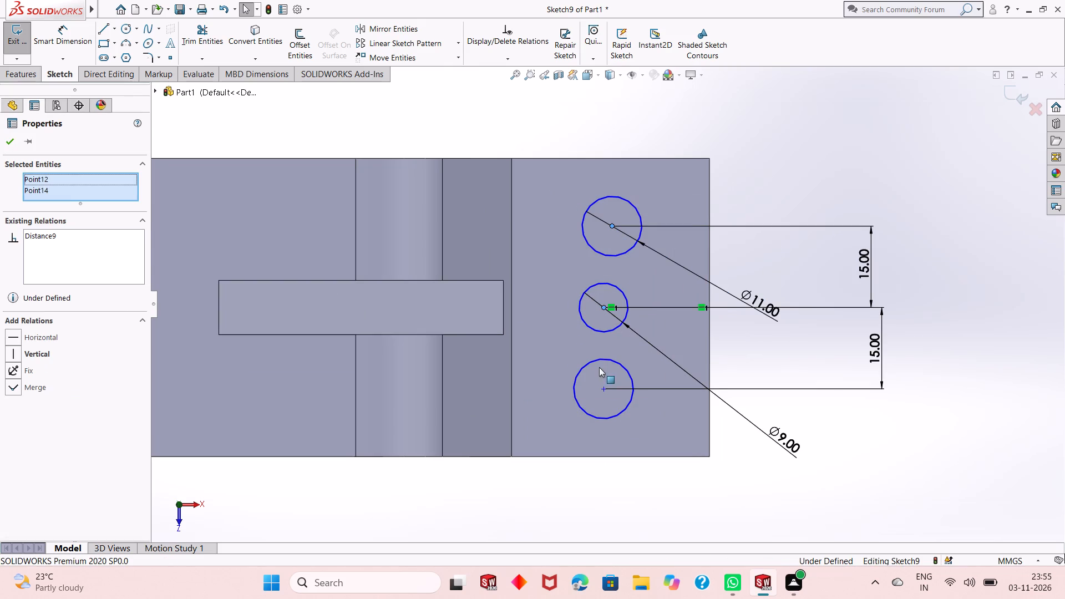
ctrl+click(604, 388)
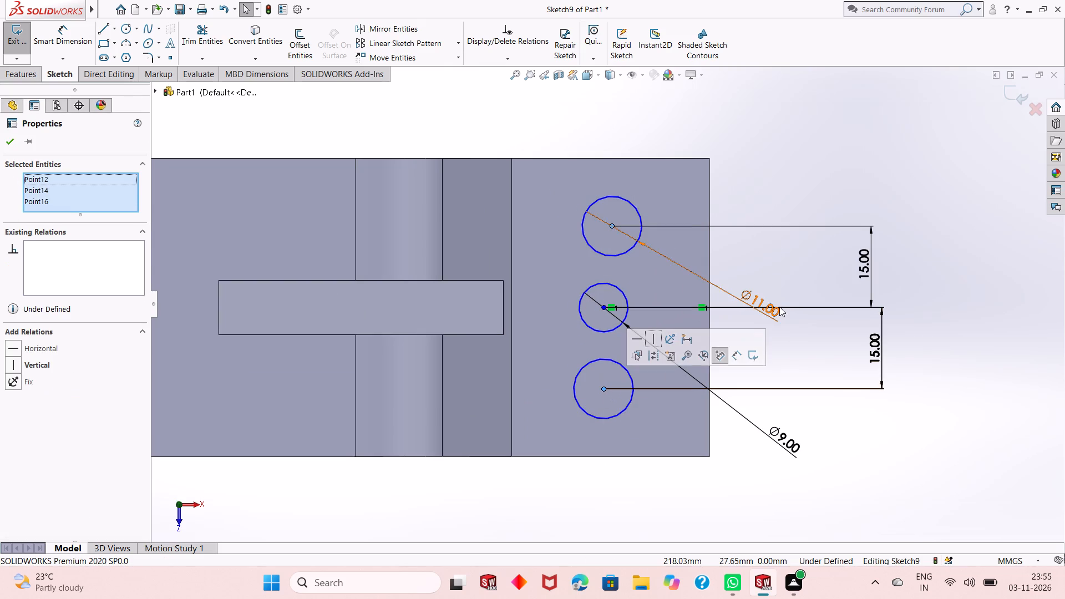
click(653, 338)
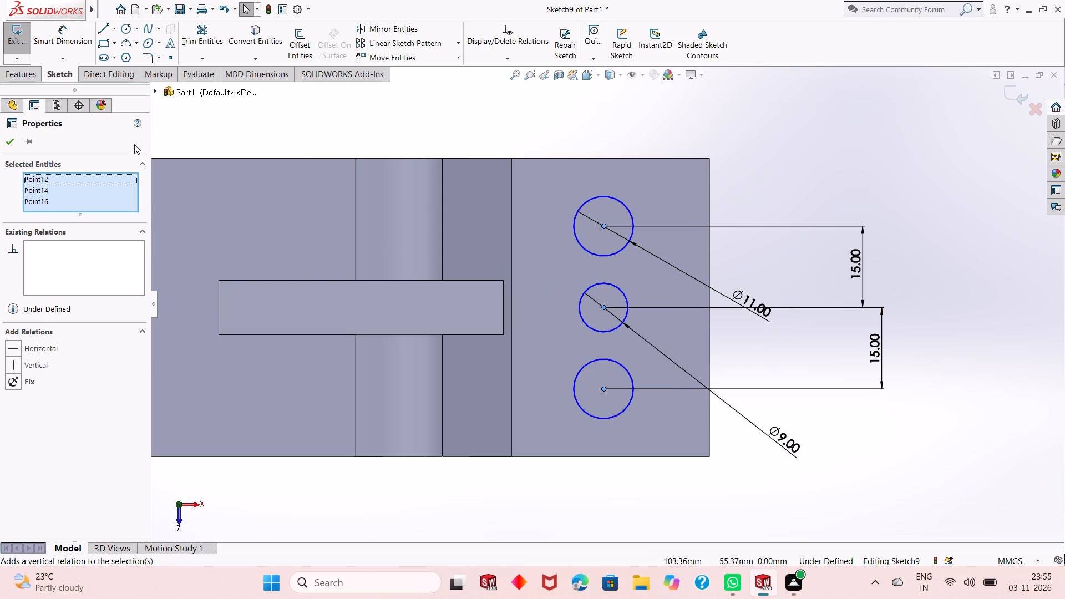
Dimension the horizontal distance from the front circle's centre to the rectangular flange's outer edge as 19 mm.
click(69, 45)
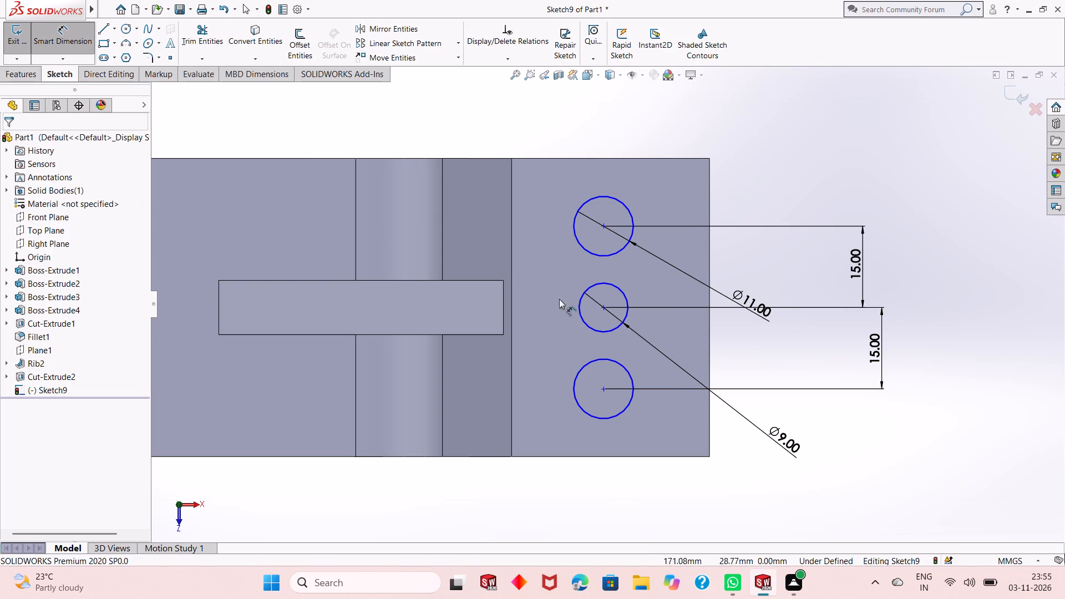
click(605, 227)
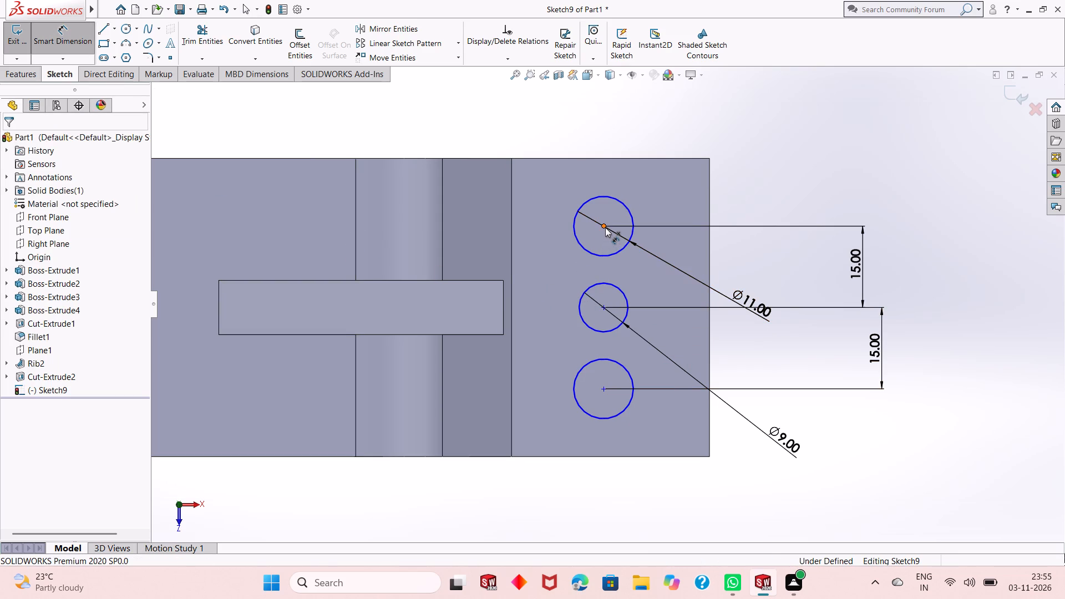
key(Escape)
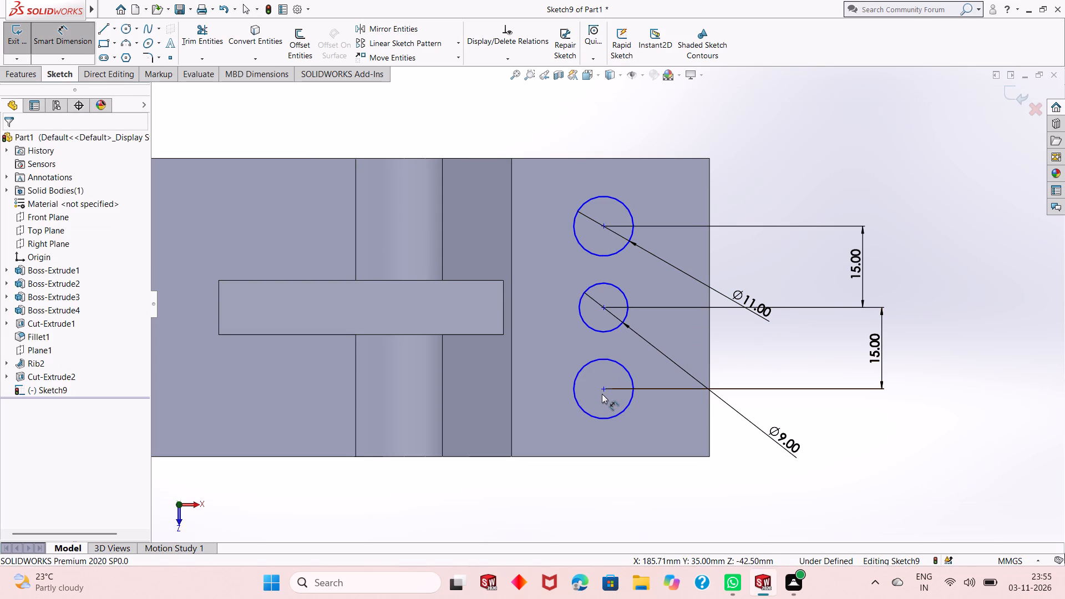
click(602, 386)
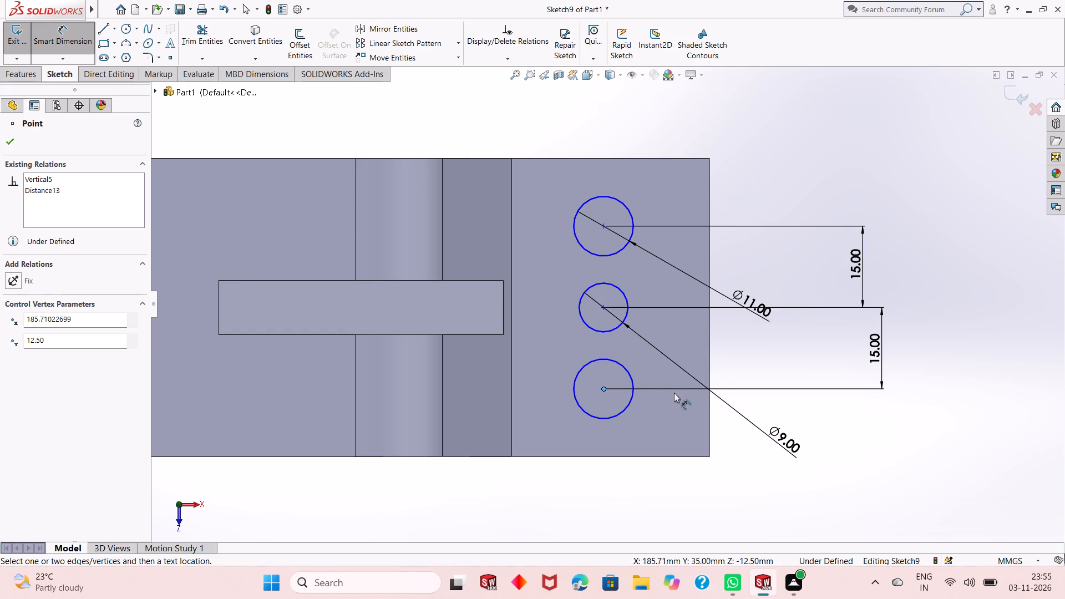
click(711, 411)
click(700, 495)
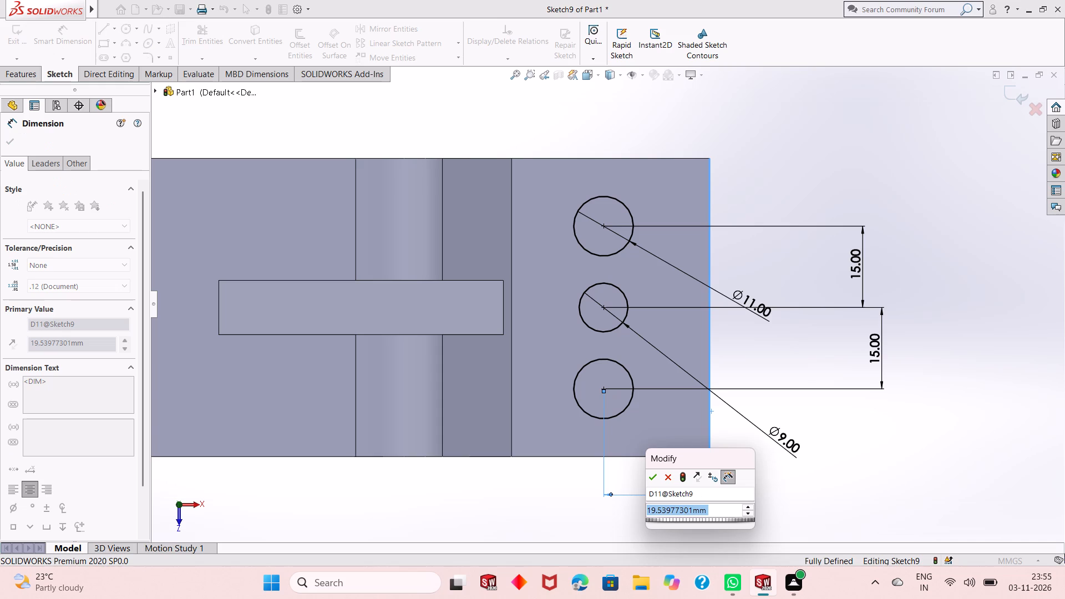
text(19)
key(Return)
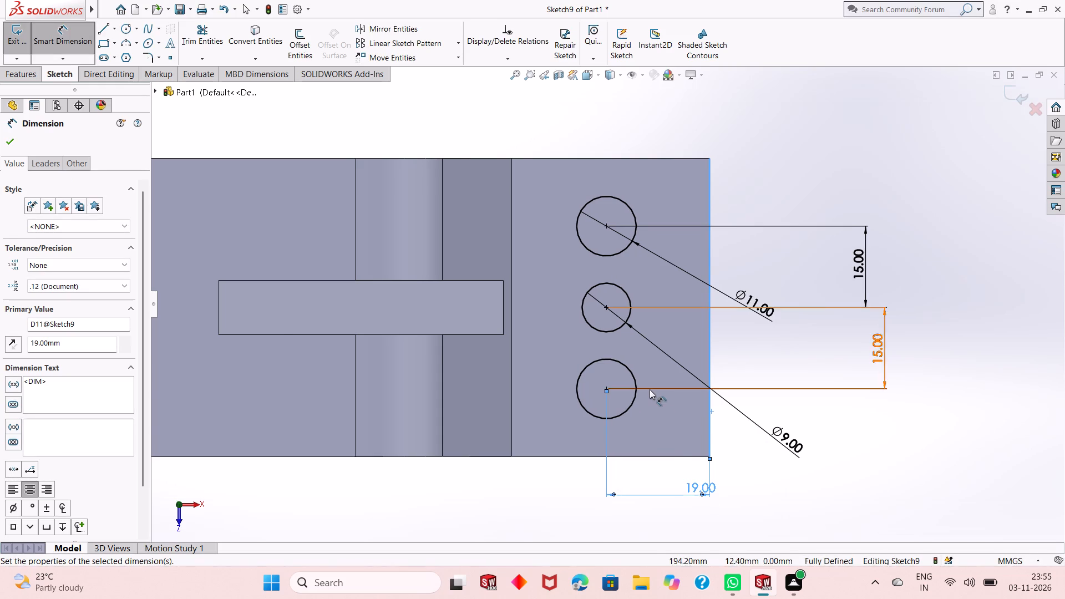
scroll(650, 389, up, 1)
right_click(784, 246)
click(810, 283)
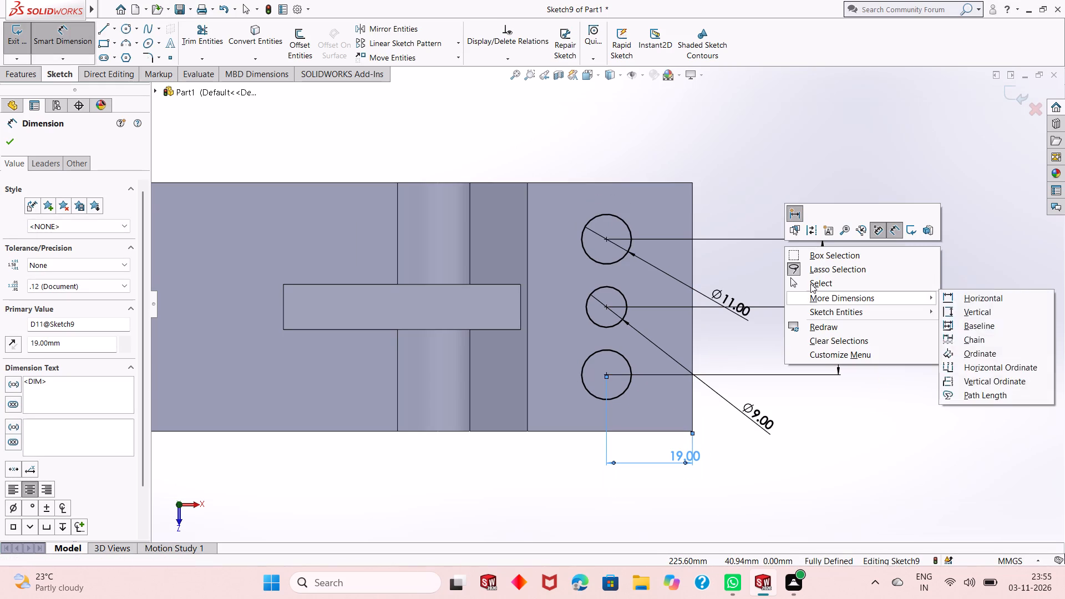
Cut the sketched flange holes with a blind Extruded Cut 55 mm deep from the sketch plane.
scroll(571, 345, up, 2)
middle_drag(533, 369, 513, 291)
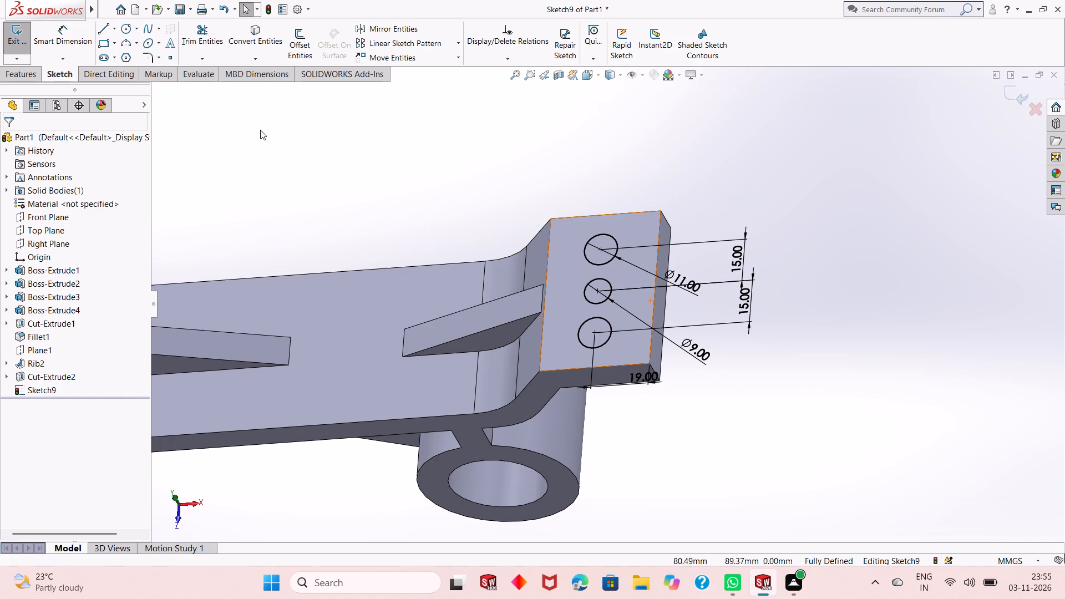
click(24, 74)
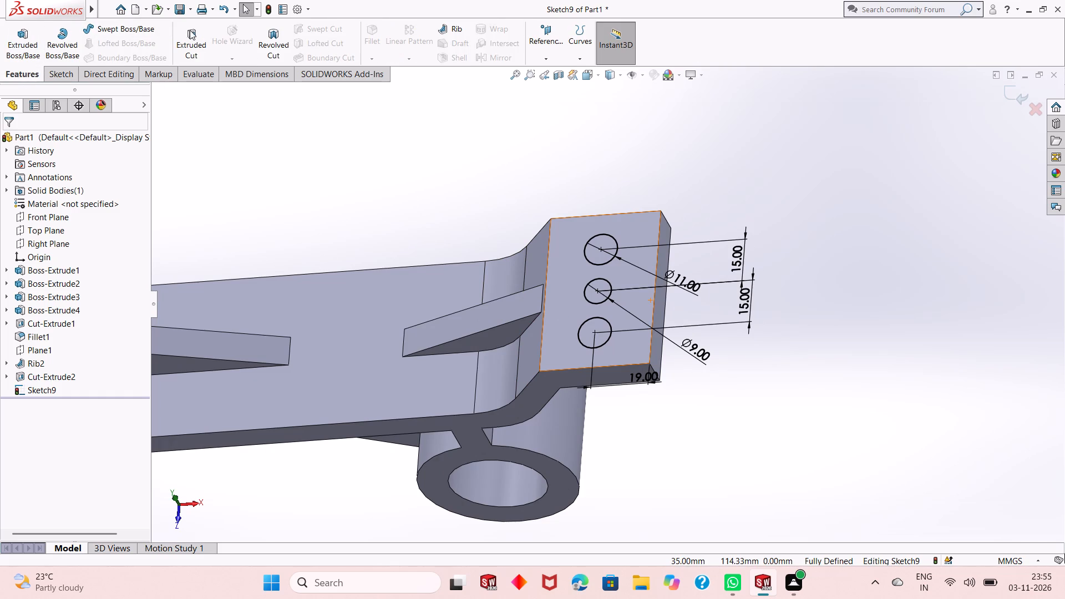
click(191, 30)
middle_drag(309, 260, 313, 189)
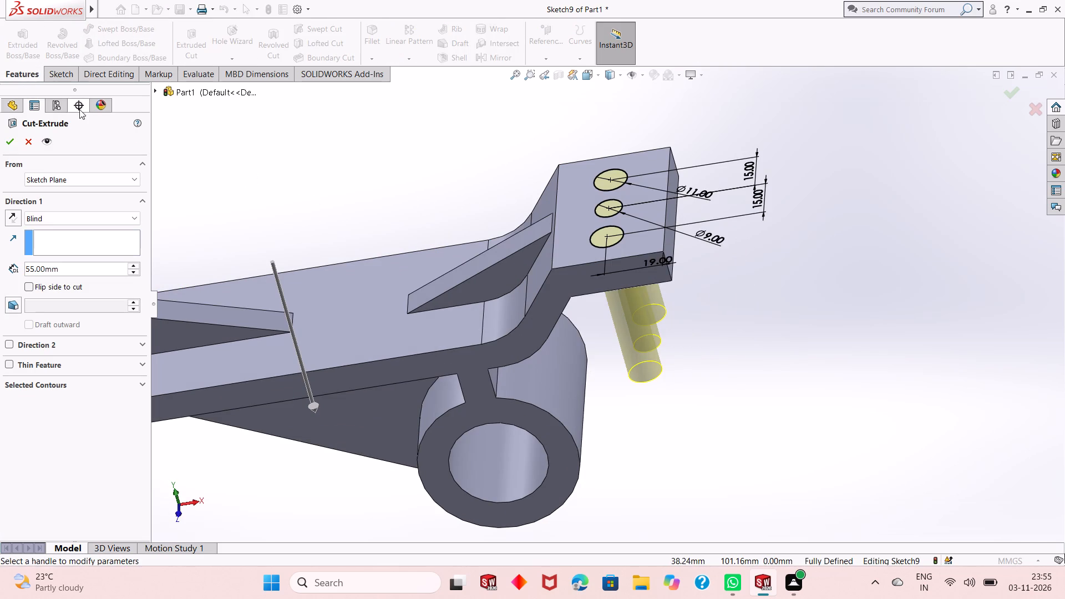
click(16, 136)
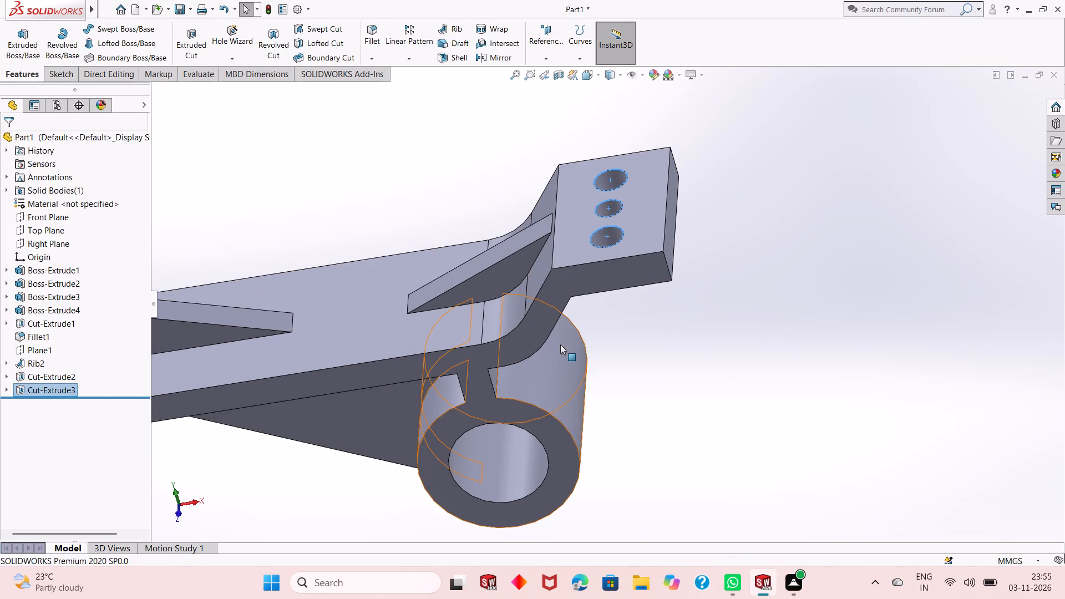
Examine the bracket's flange holes, wedge ribs, bends and bored cylinder from several angles.
middle_drag(560, 345, 564, 271)
click(767, 267)
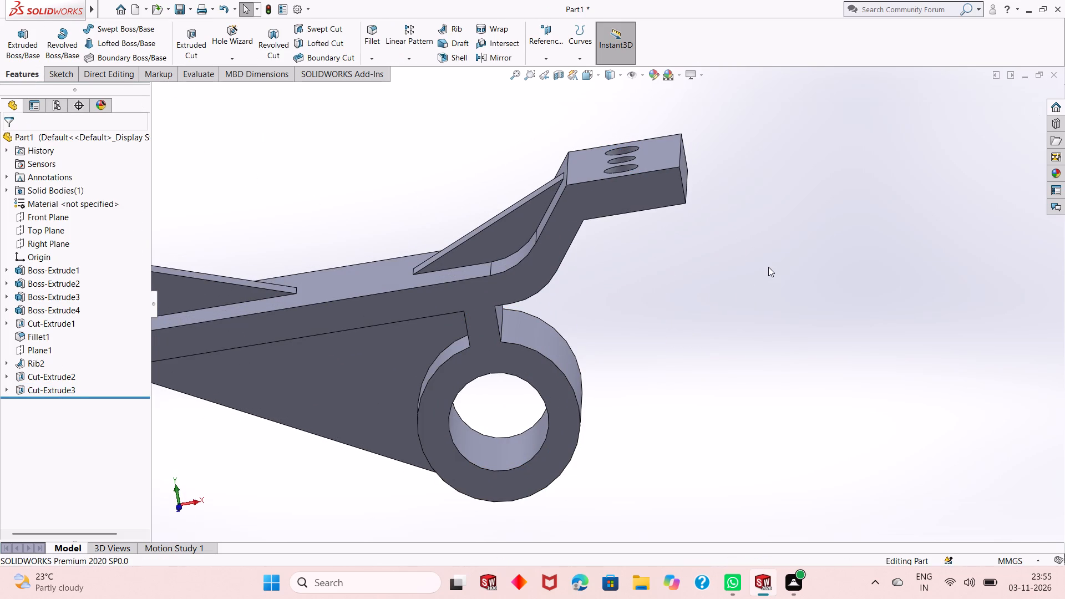
scroll(504, 263, up, 3)
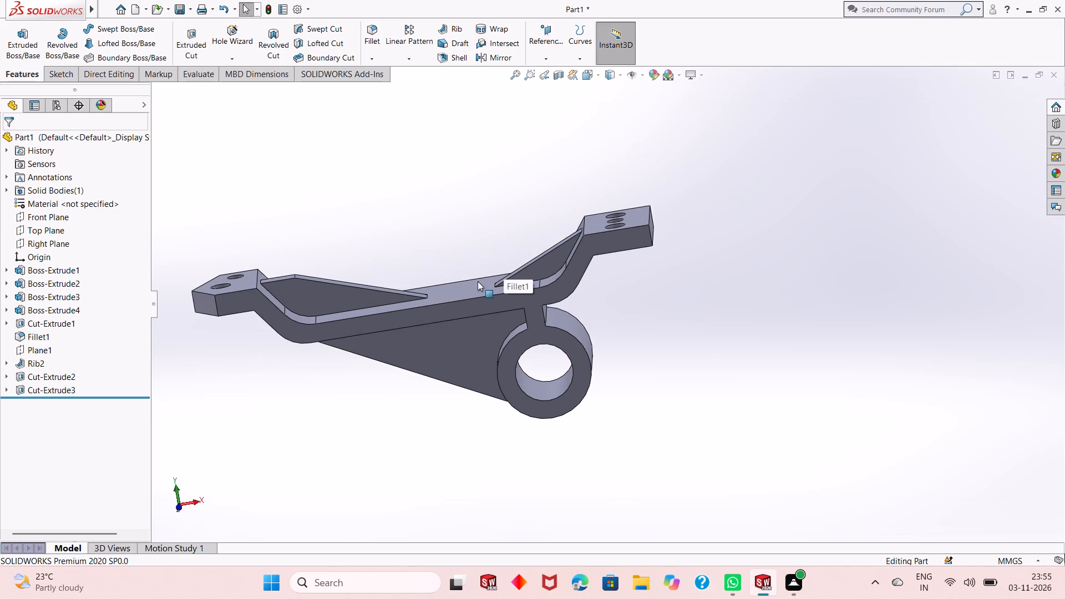
scroll(478, 281, up, 1)
middle_drag(358, 313, 399, 383)
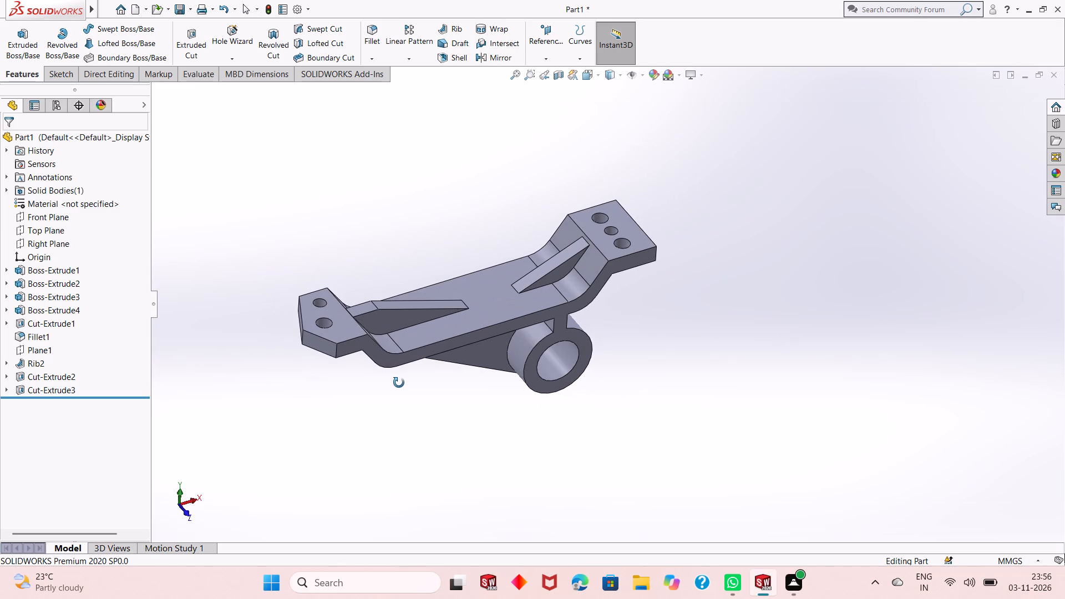
middle_drag(399, 383, 362, 275)
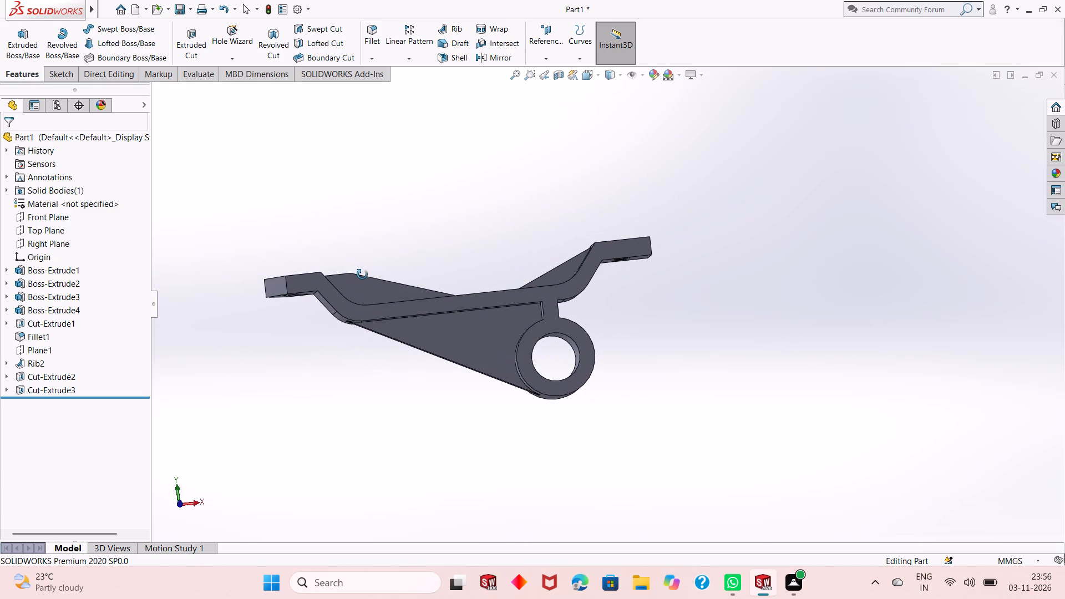
middle_drag(362, 275, 354, 277)
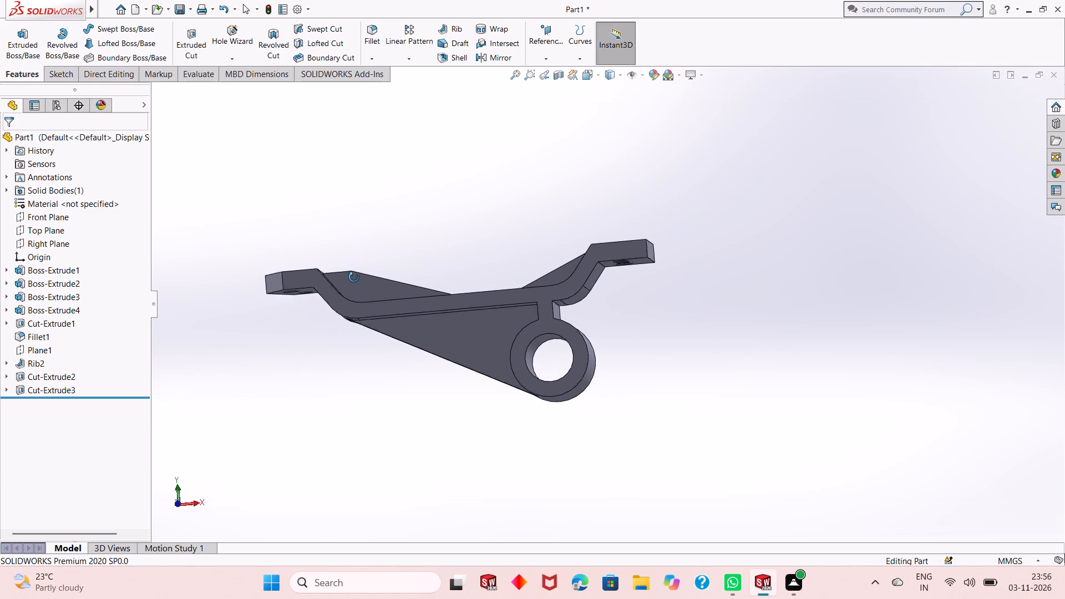
middle_drag(354, 277, 354, 279)
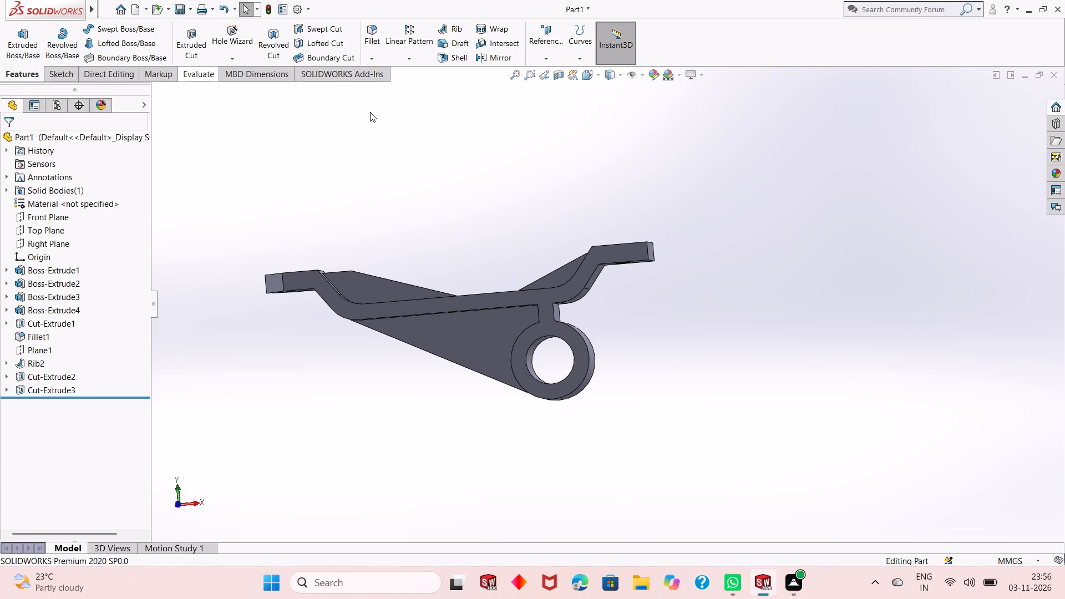
middle_drag(533, 270, 495, 298)
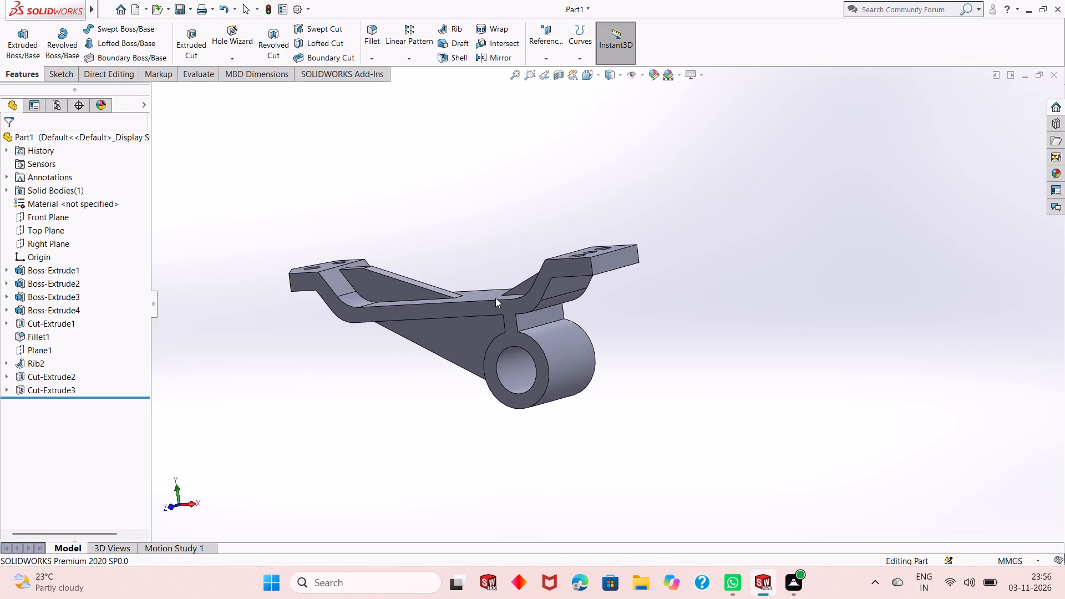
scroll(549, 260, down, 3)
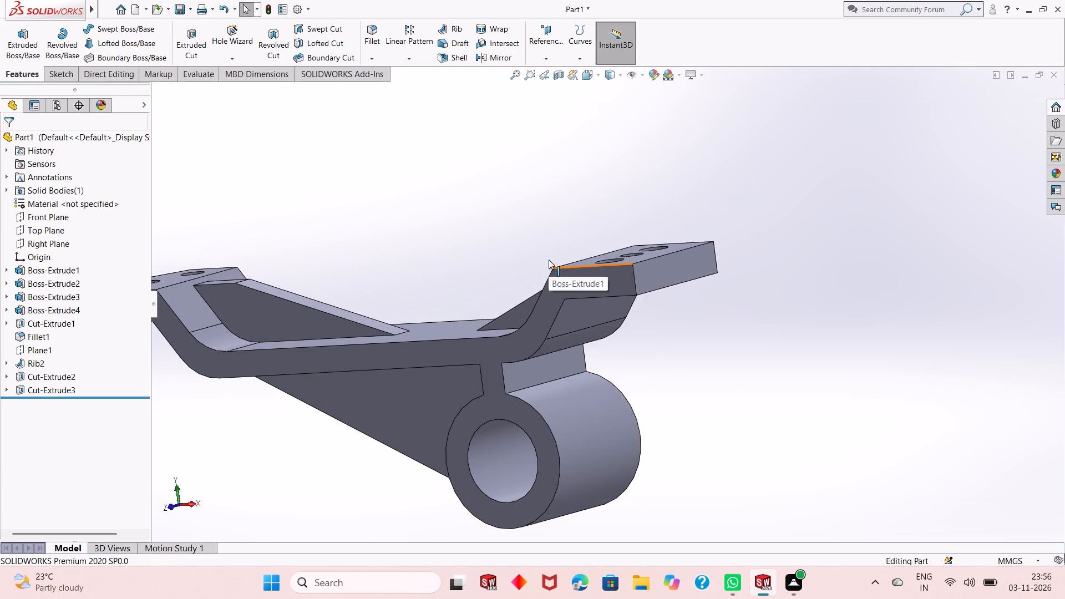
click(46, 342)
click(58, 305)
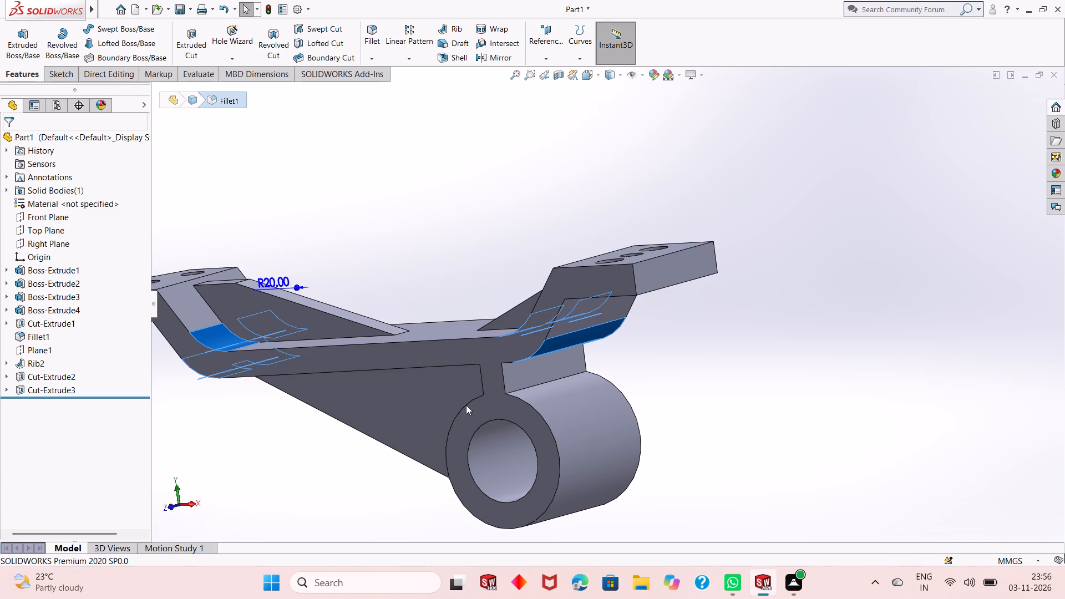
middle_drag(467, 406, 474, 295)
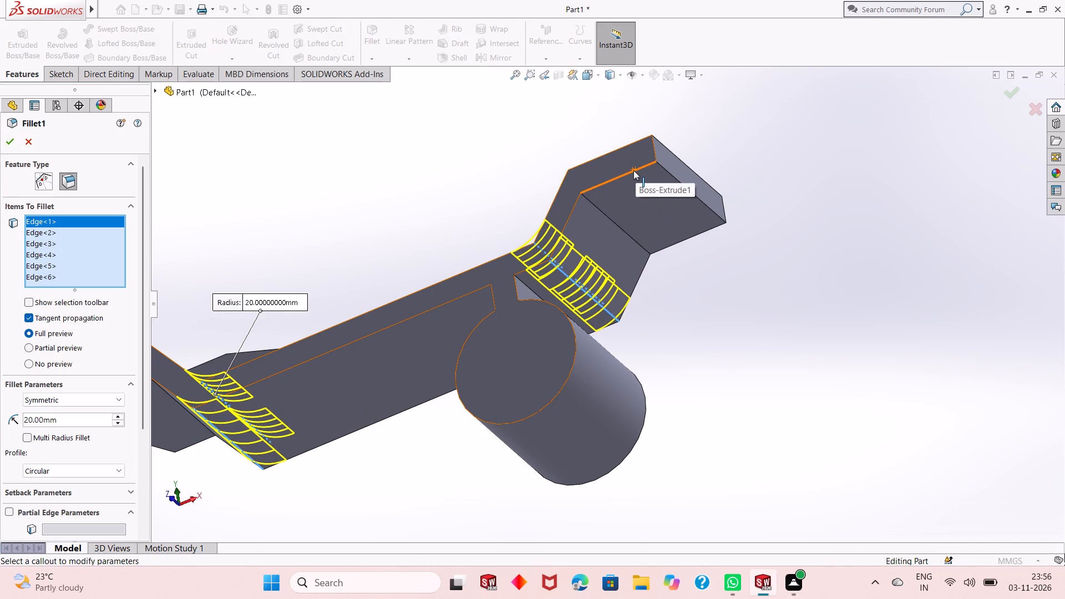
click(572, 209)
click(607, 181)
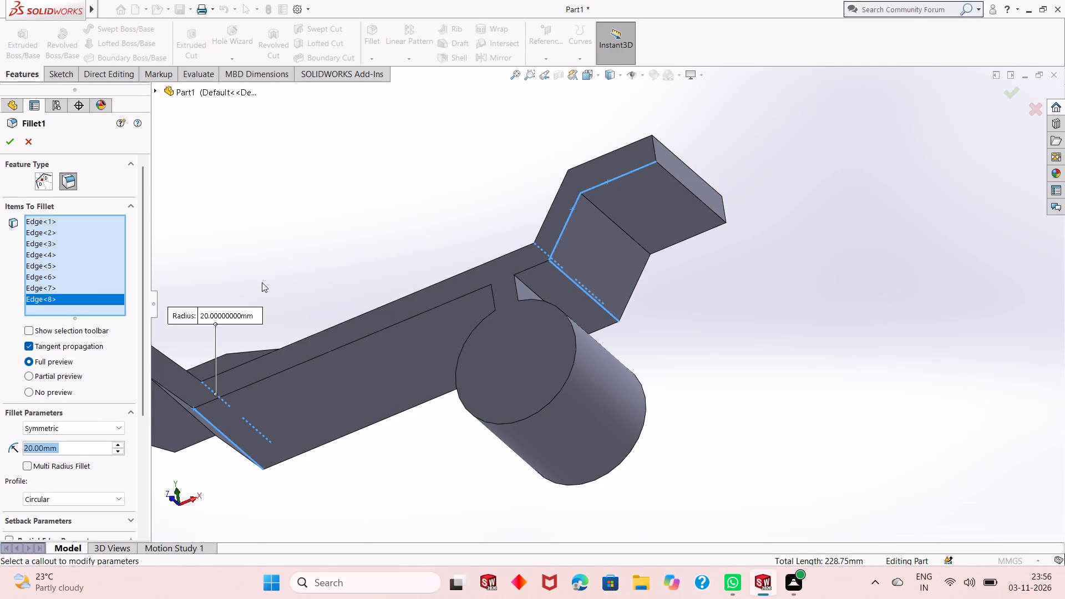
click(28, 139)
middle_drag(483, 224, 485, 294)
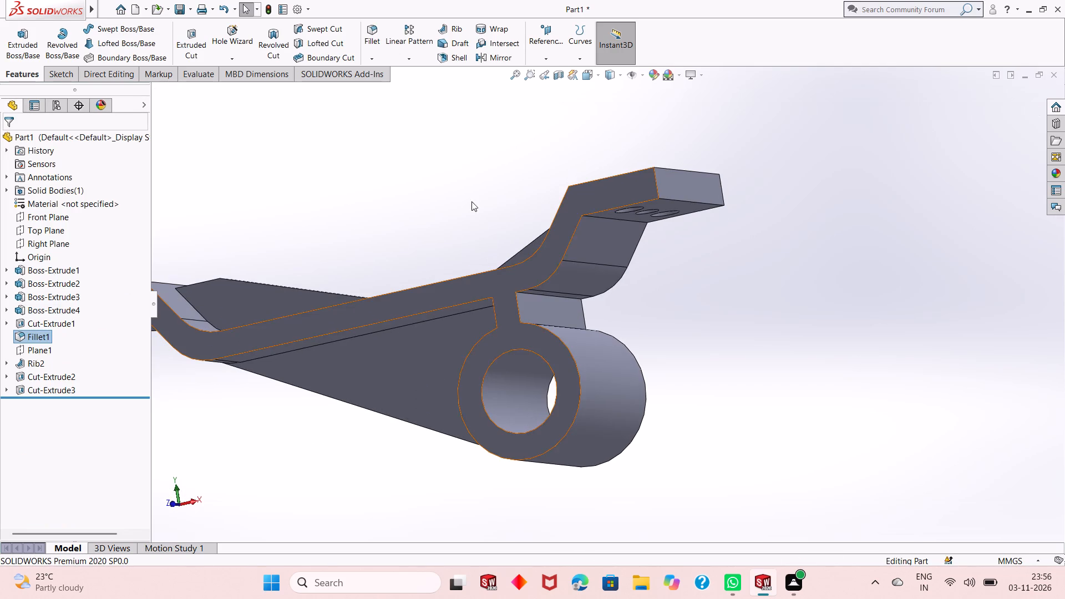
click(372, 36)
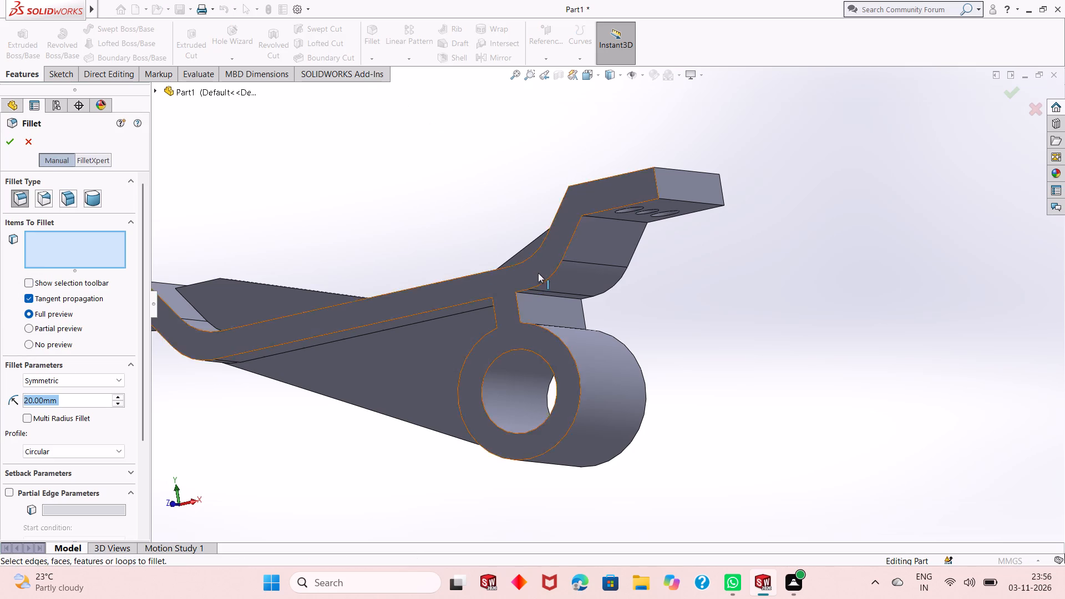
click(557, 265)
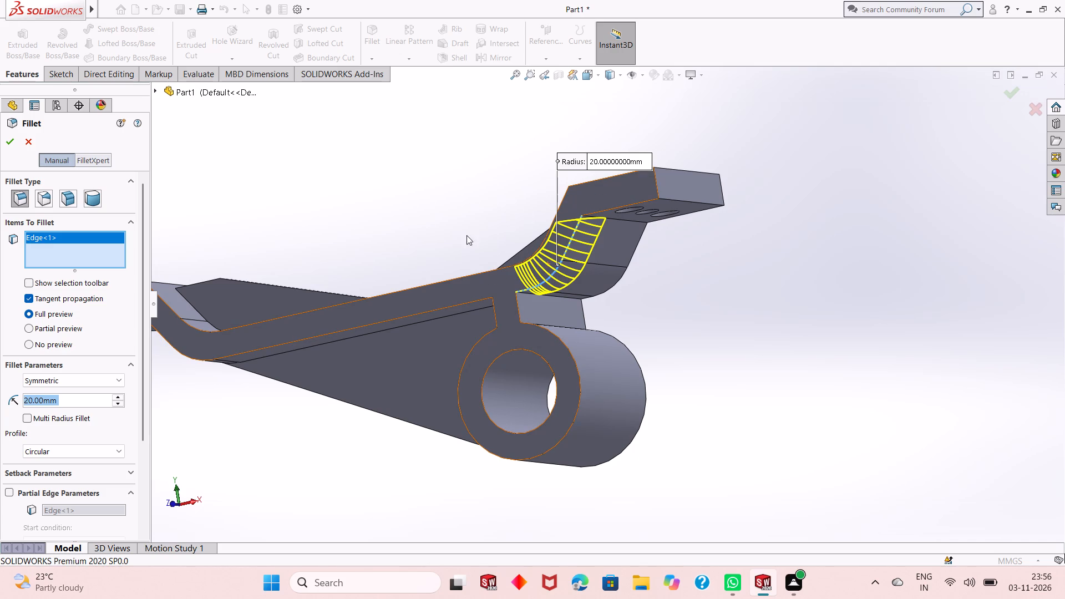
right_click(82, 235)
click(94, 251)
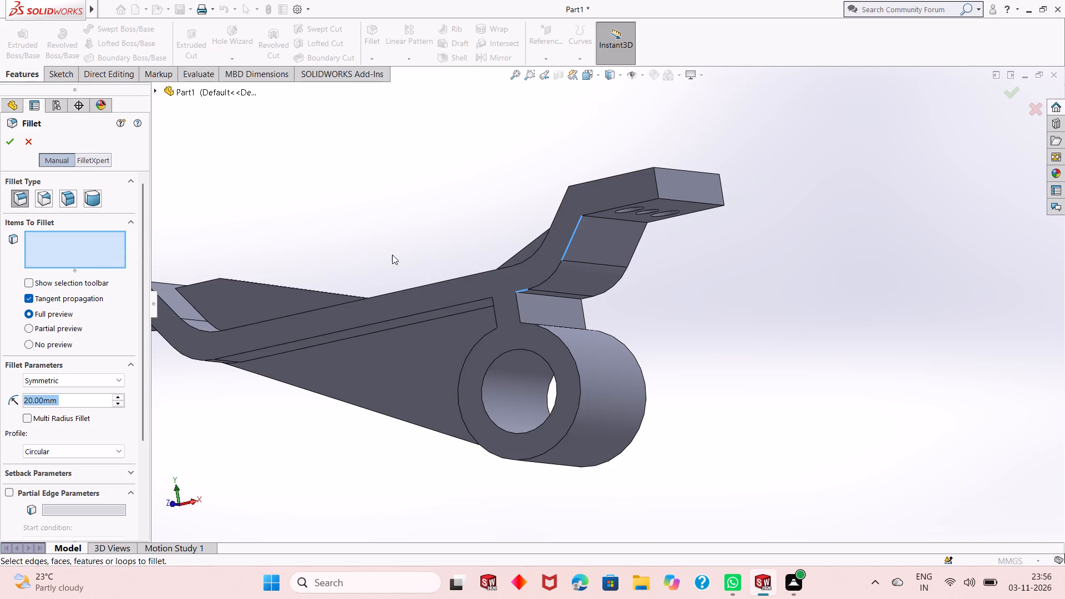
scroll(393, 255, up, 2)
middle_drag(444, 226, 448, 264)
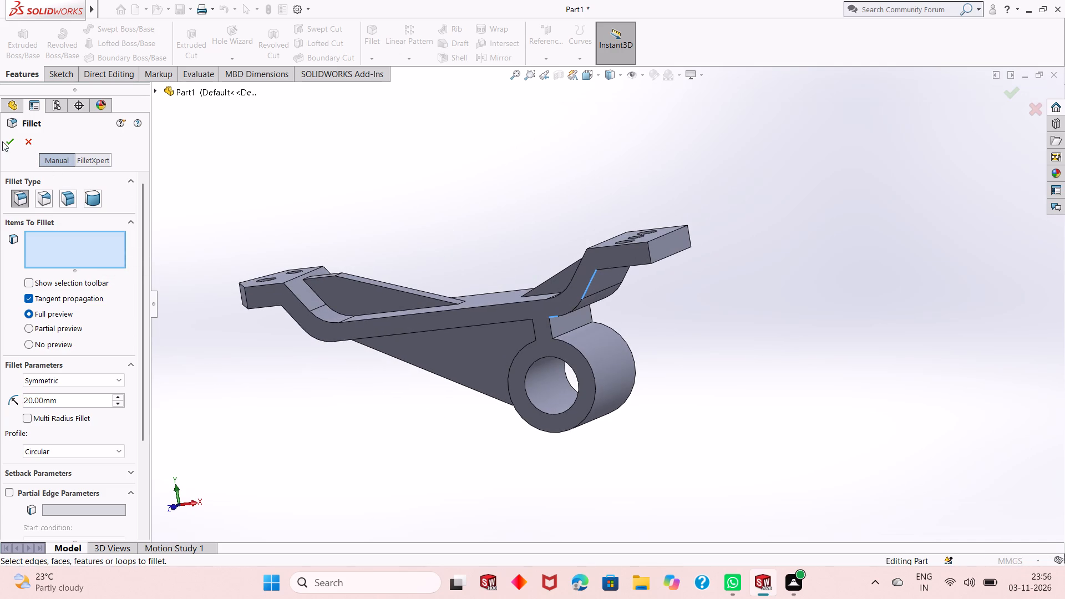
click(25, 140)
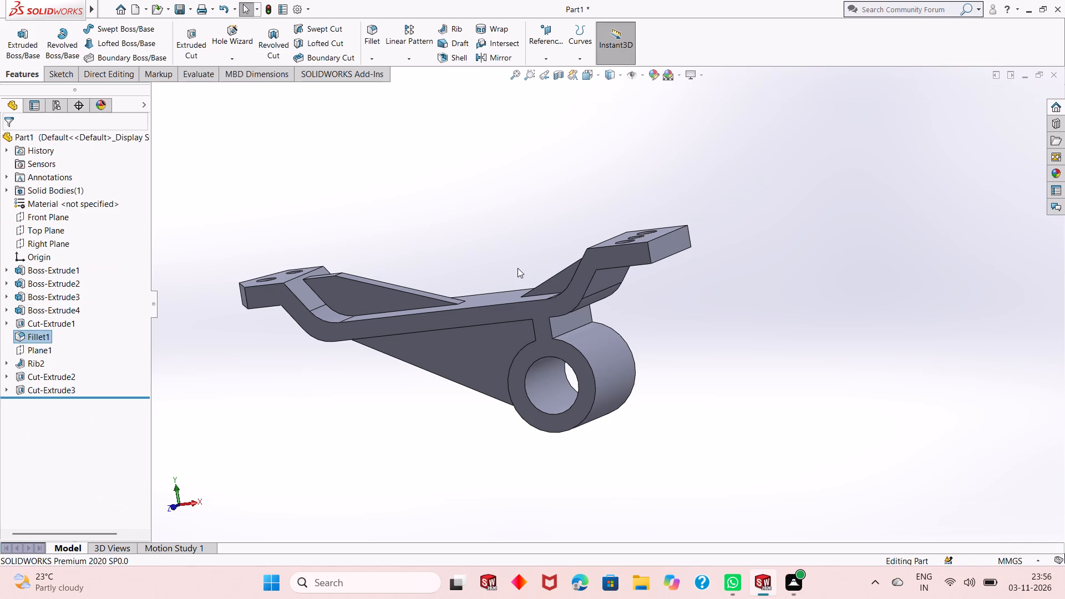
Fillet the two outer vertical corner edges of the rectangular three-hole flange with a 5 mm radius.
middle_drag(518, 268, 509, 329)
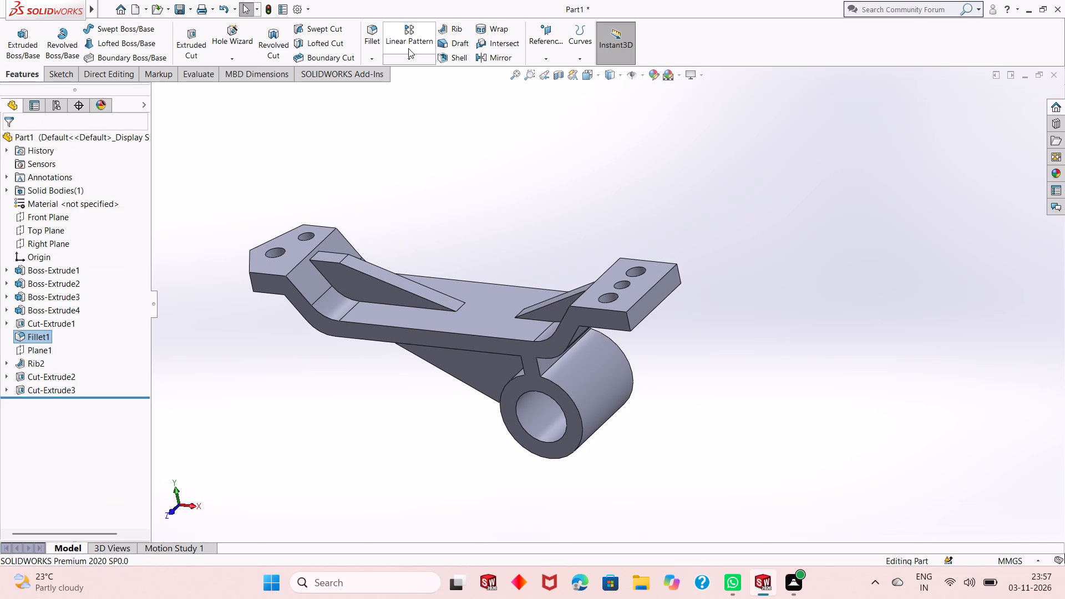
click(377, 48)
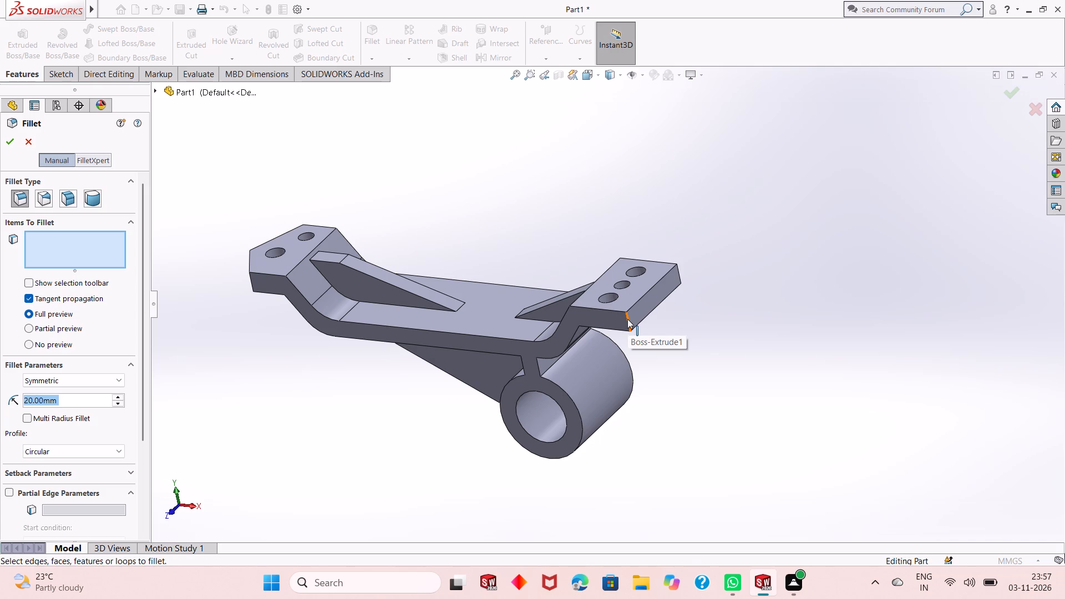
key(1)
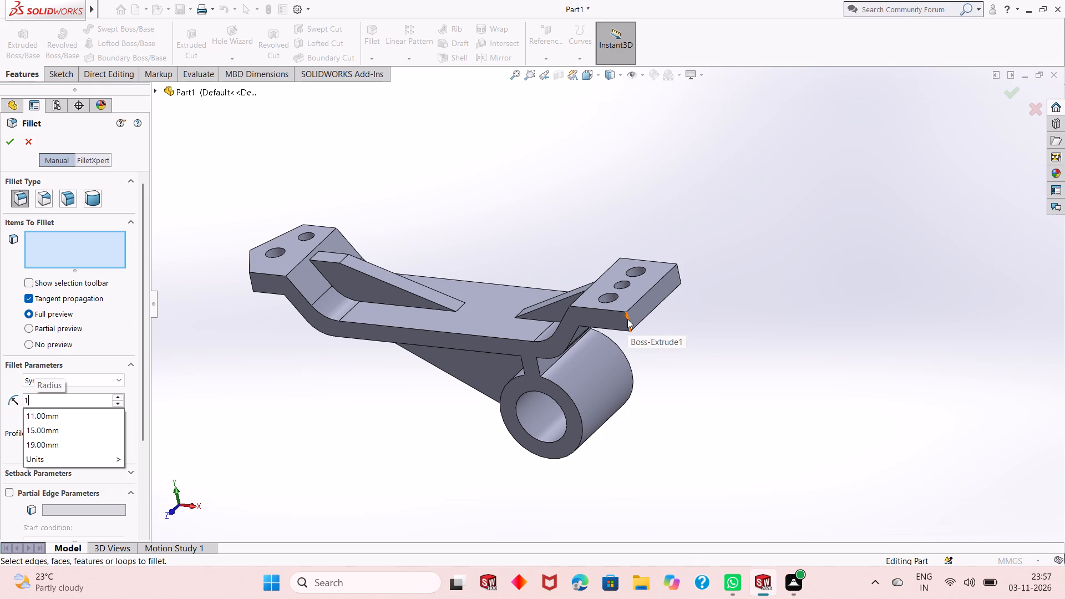
key(0)
key(Return)
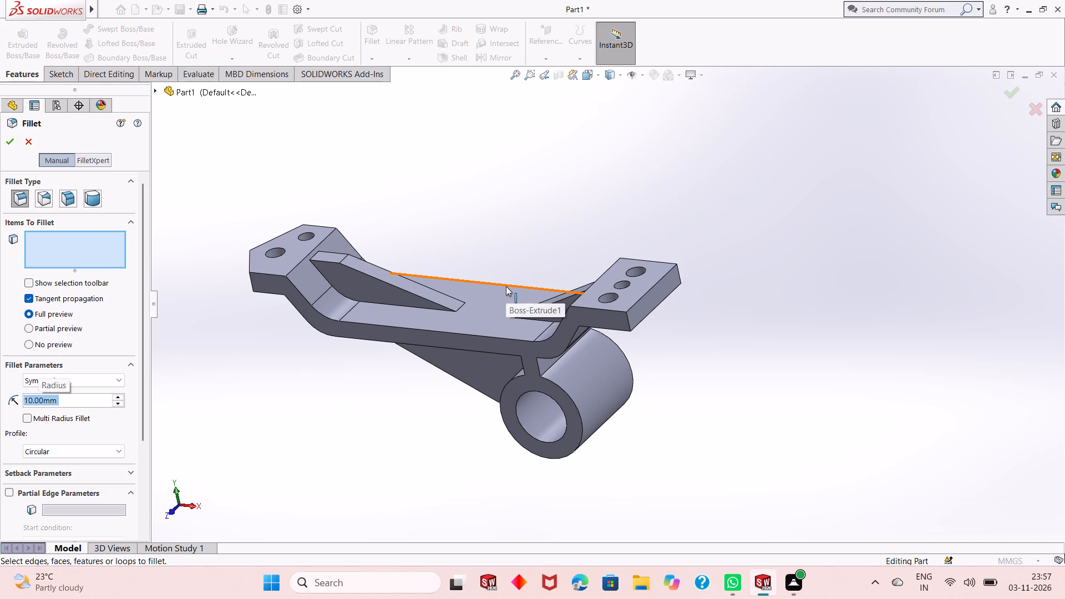
key(5)
key(Return)
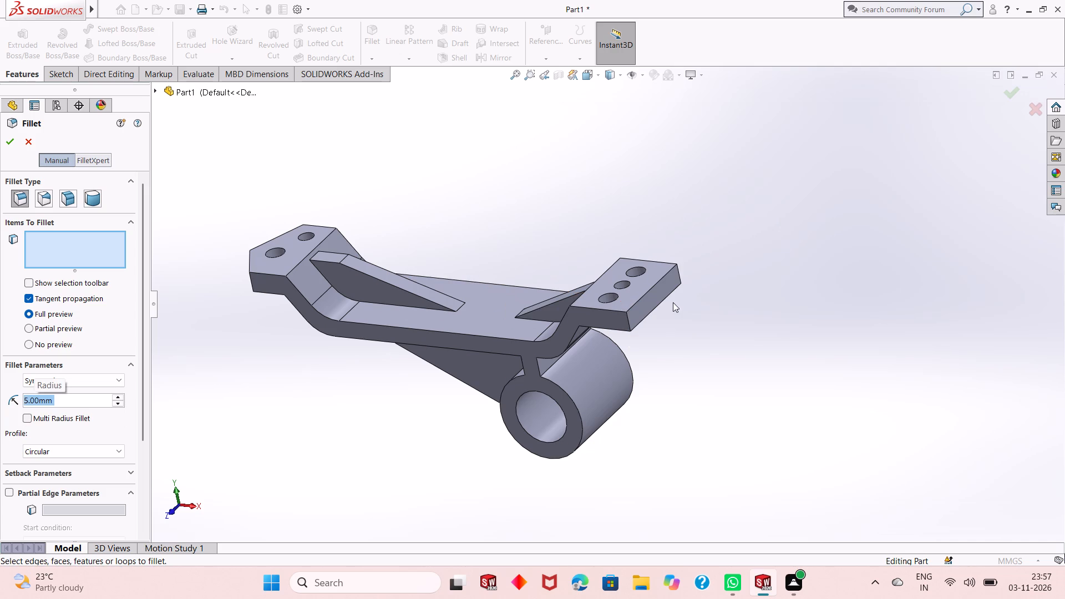
click(630, 322)
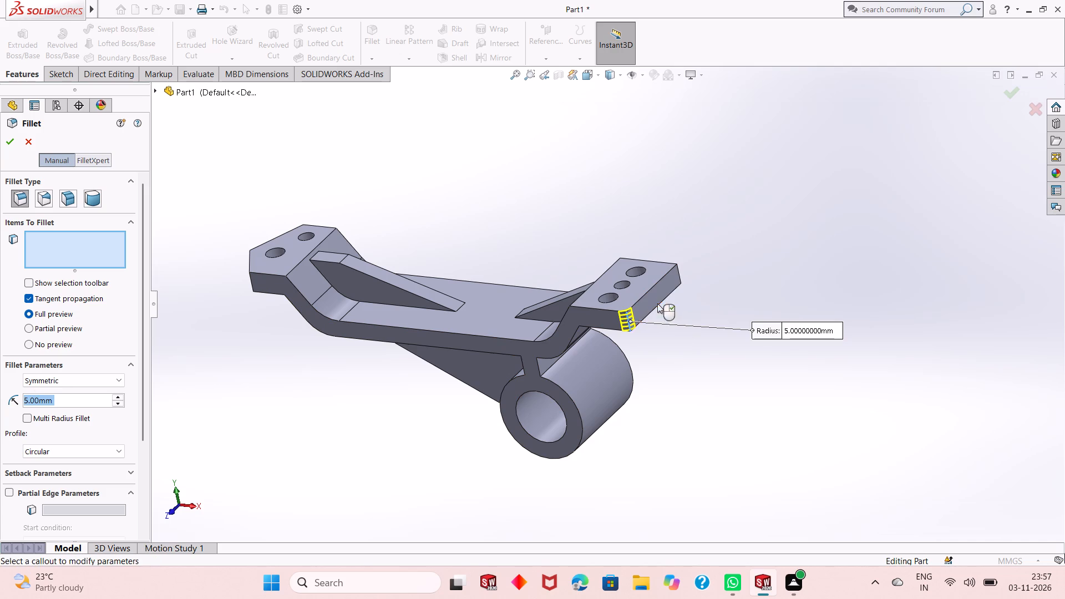
click(677, 273)
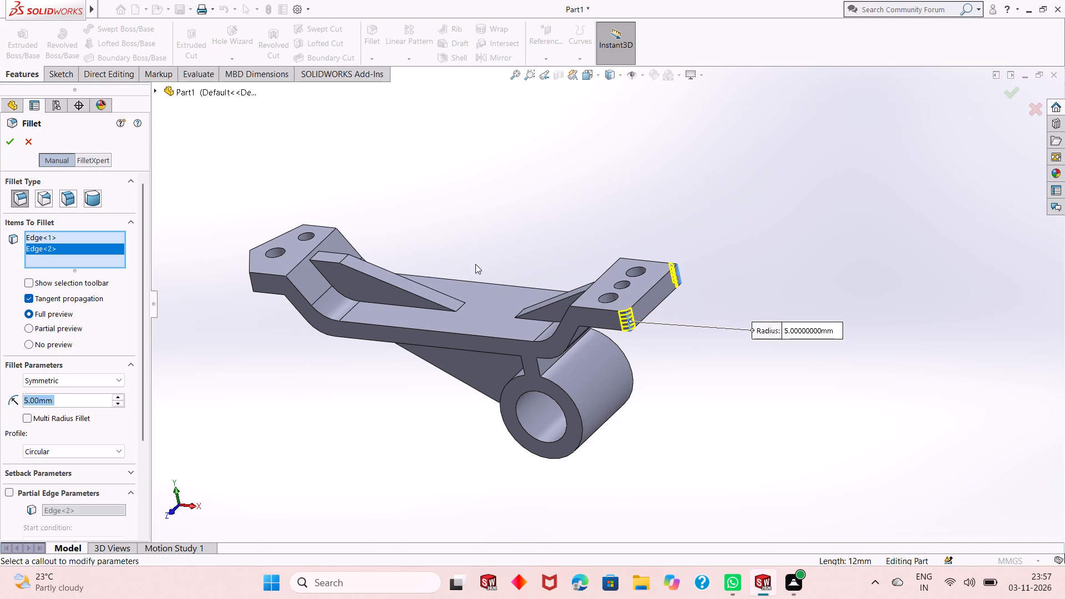
click(18, 148)
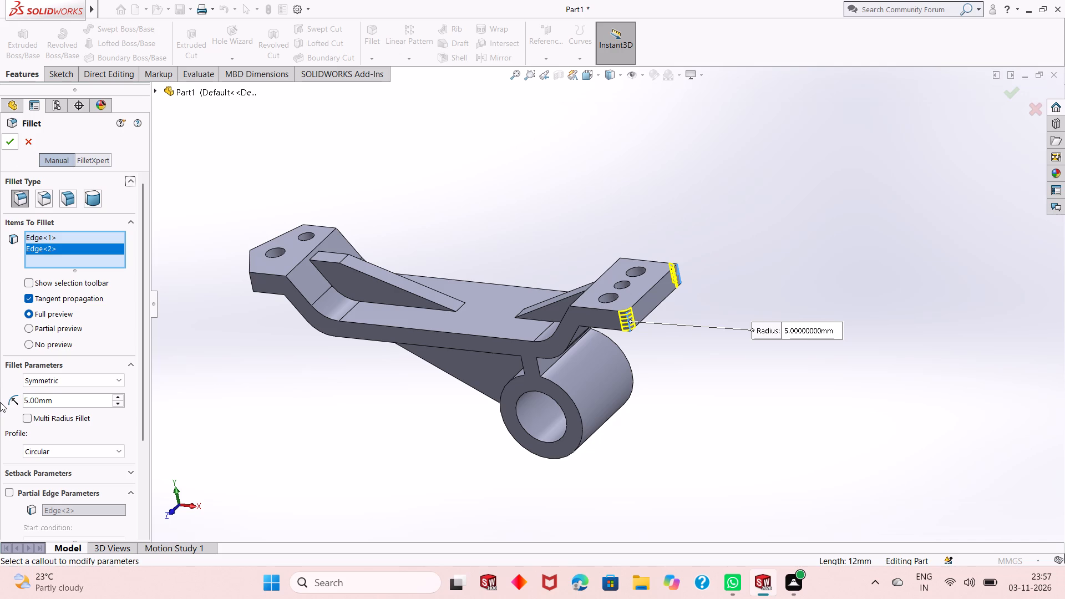
click(12, 140)
Start a symmetric 5 mm fillet and select the base edges on both sides of the long wedge rib.
scroll(666, 346, up, 1)
middle_drag(657, 357, 691, 276)
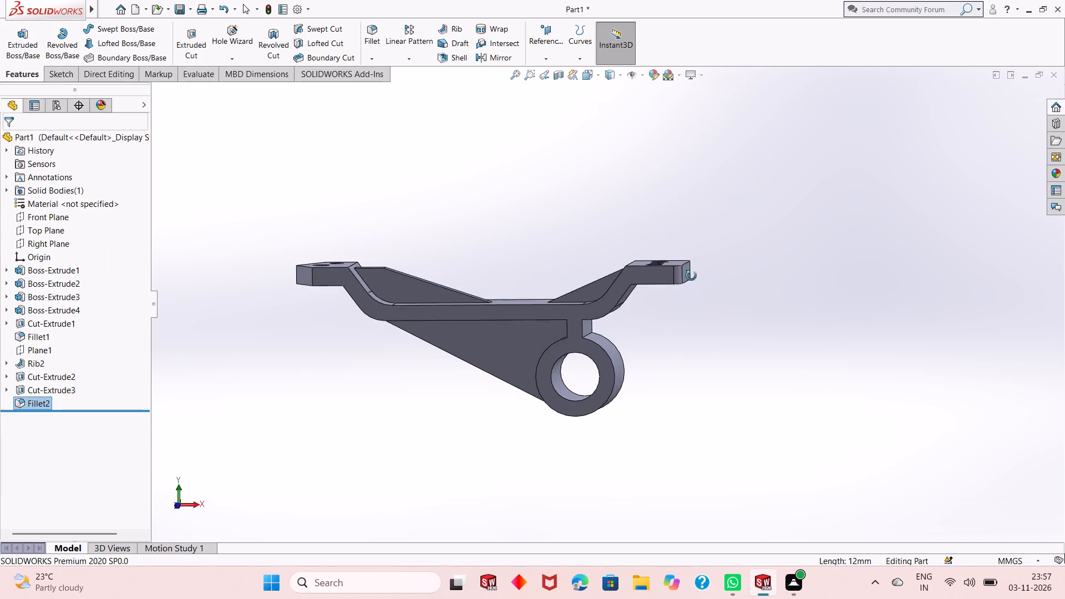
middle_drag(691, 276, 697, 278)
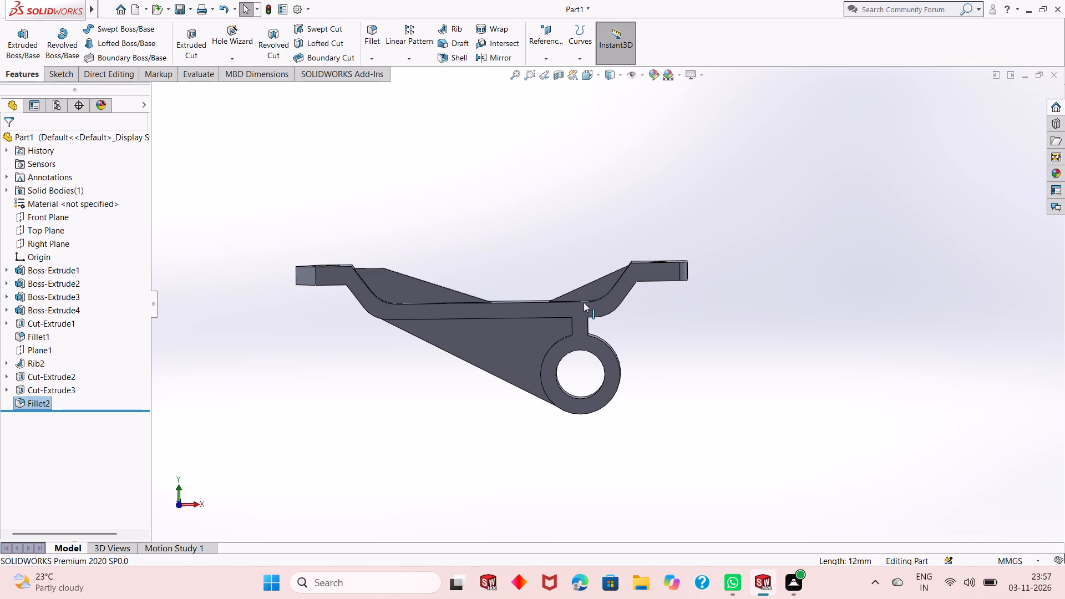
scroll(580, 306, down, 3)
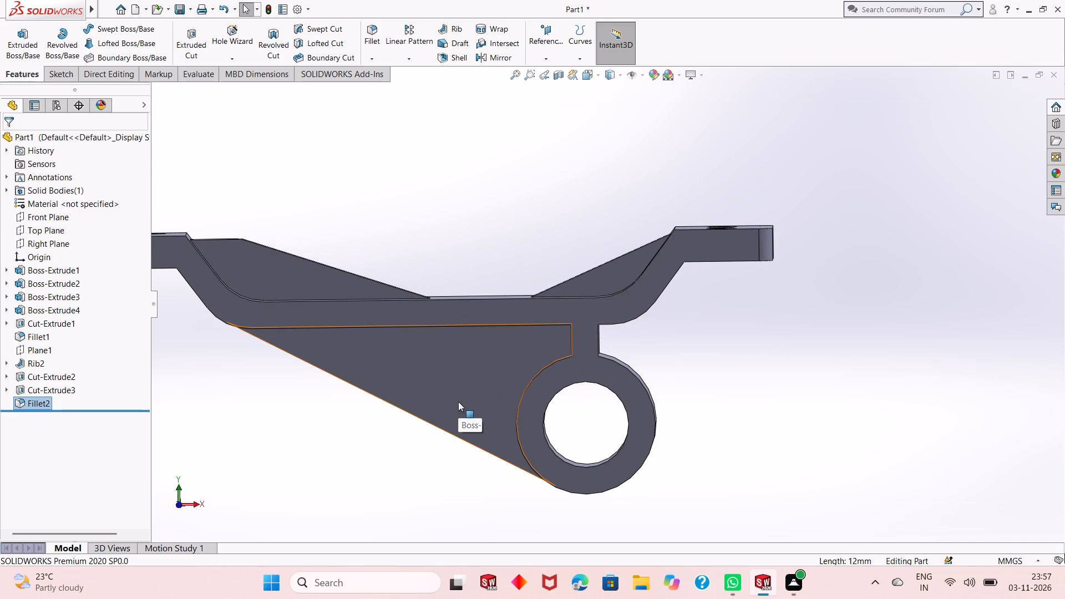
scroll(533, 342, up, 3)
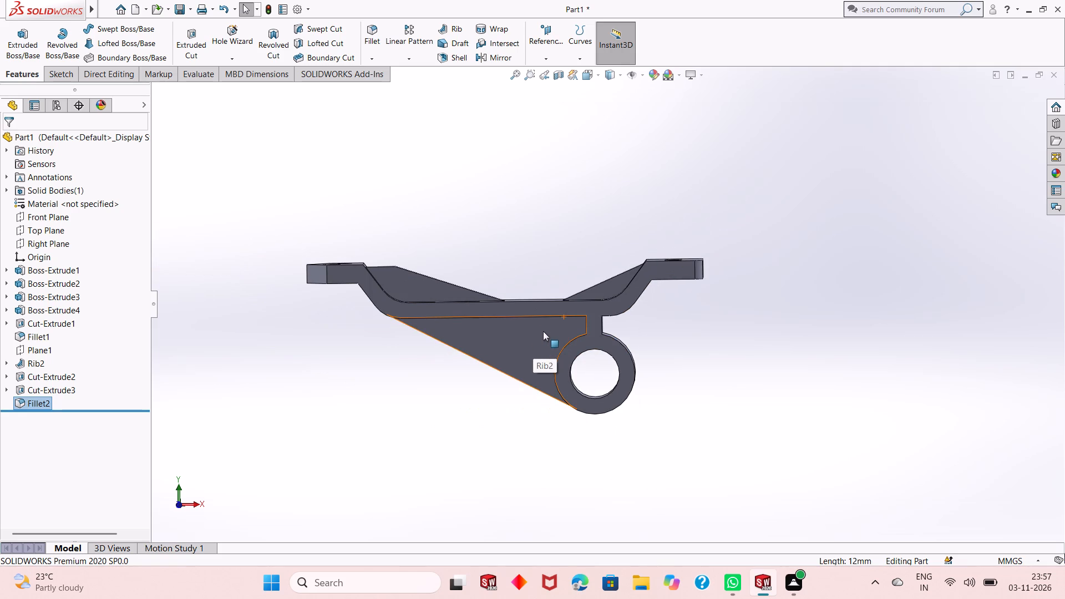
middle_drag(500, 270, 463, 367)
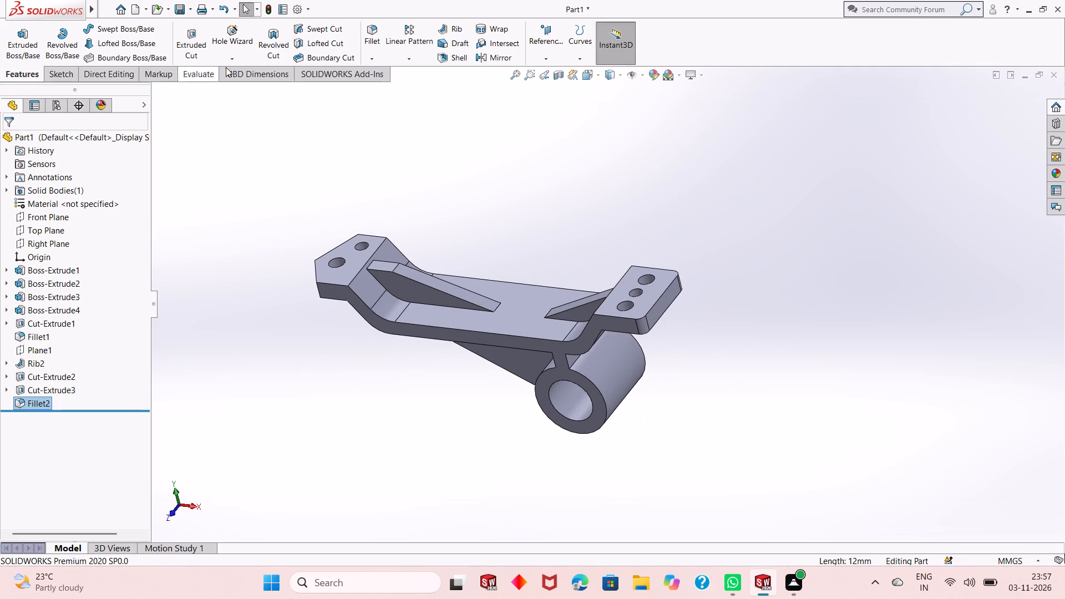
click(372, 33)
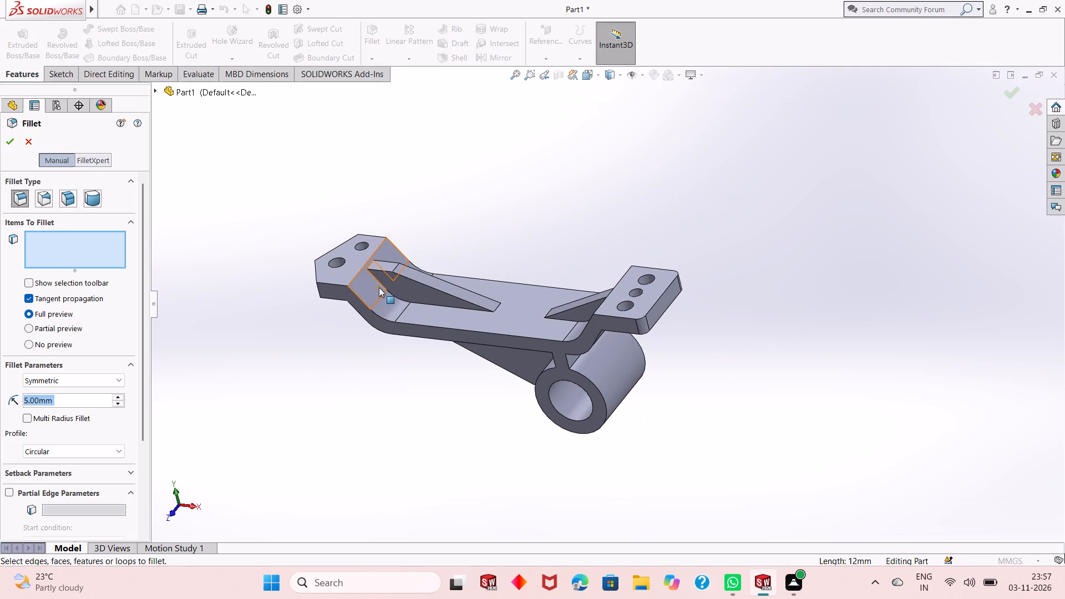
click(380, 283)
middle_drag(537, 247, 510, 361)
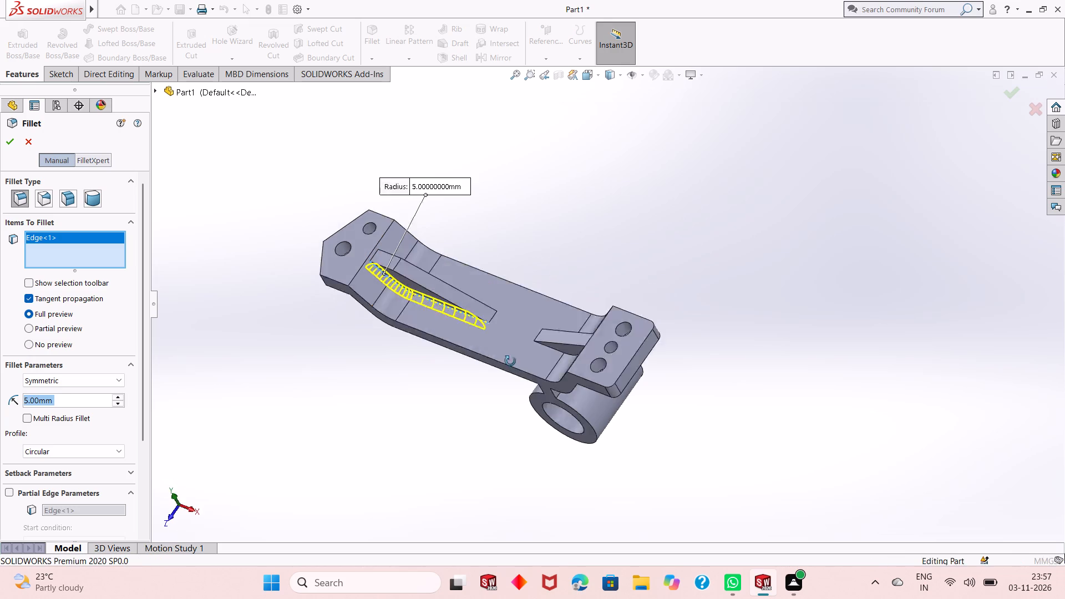
middle_drag(510, 361, 494, 410)
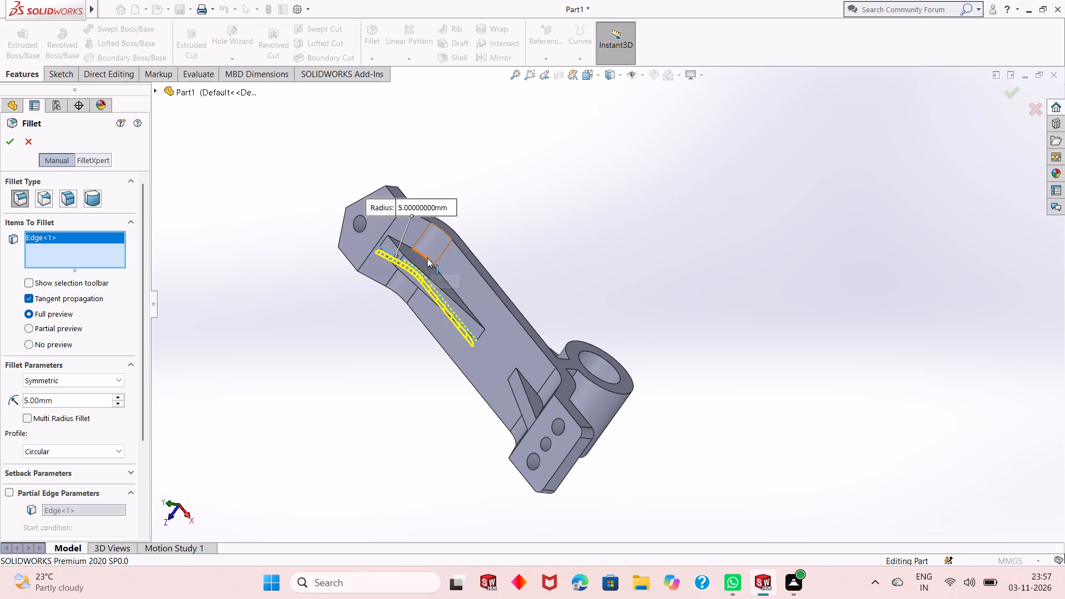
click(427, 258)
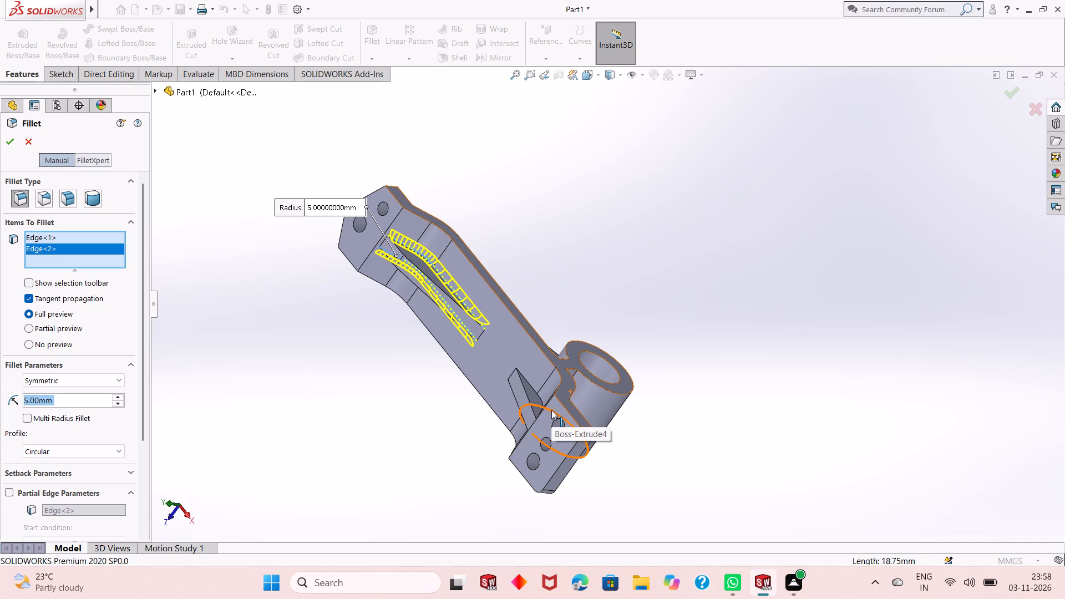
Add both base edges of the short wedge rib to the 5 mm fillet and apply it, keeping tangent propagation.
middle_drag(589, 389, 592, 361)
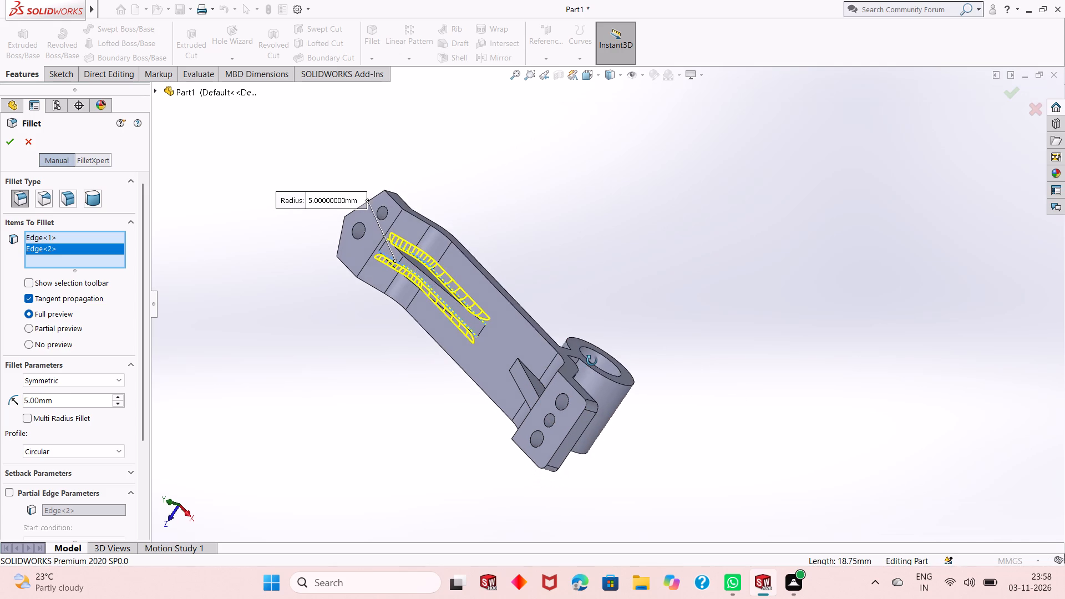
middle_drag(592, 361, 601, 348)
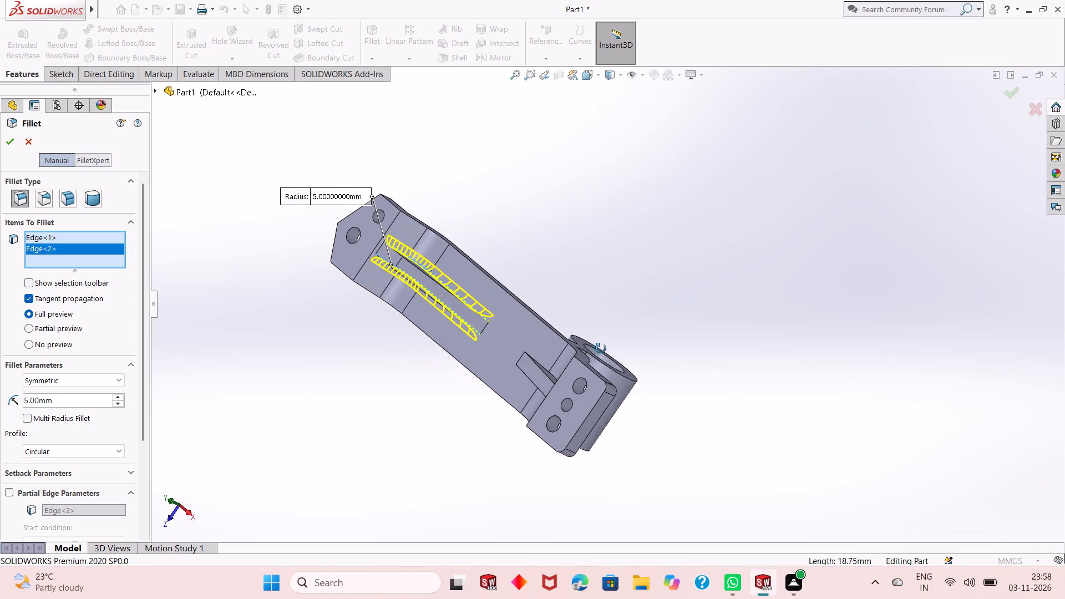
middle_drag(601, 348, 604, 367)
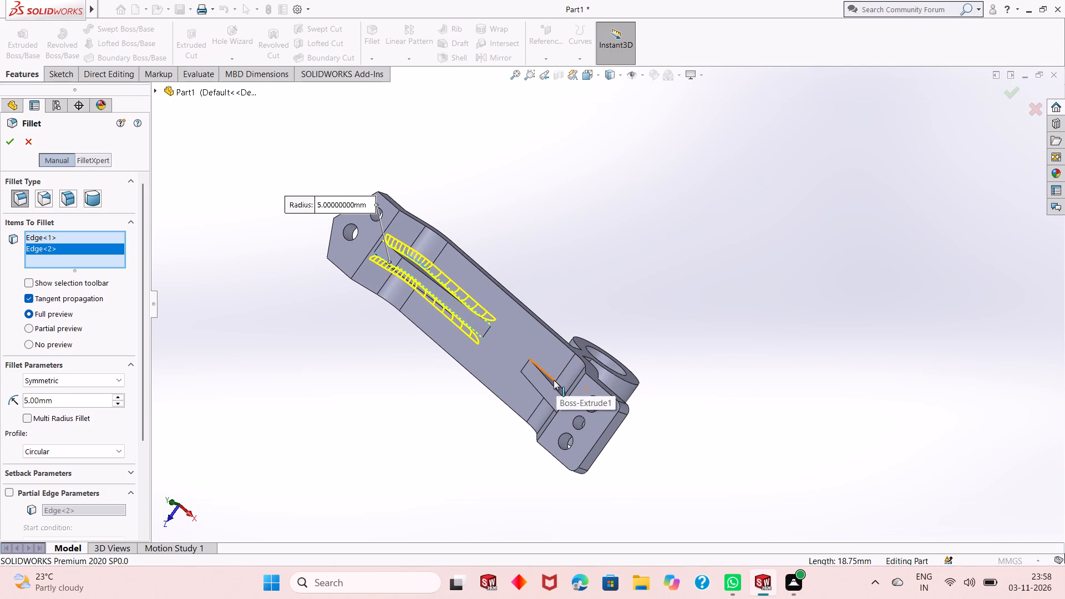
click(554, 380)
middle_drag(553, 399, 721, 311)
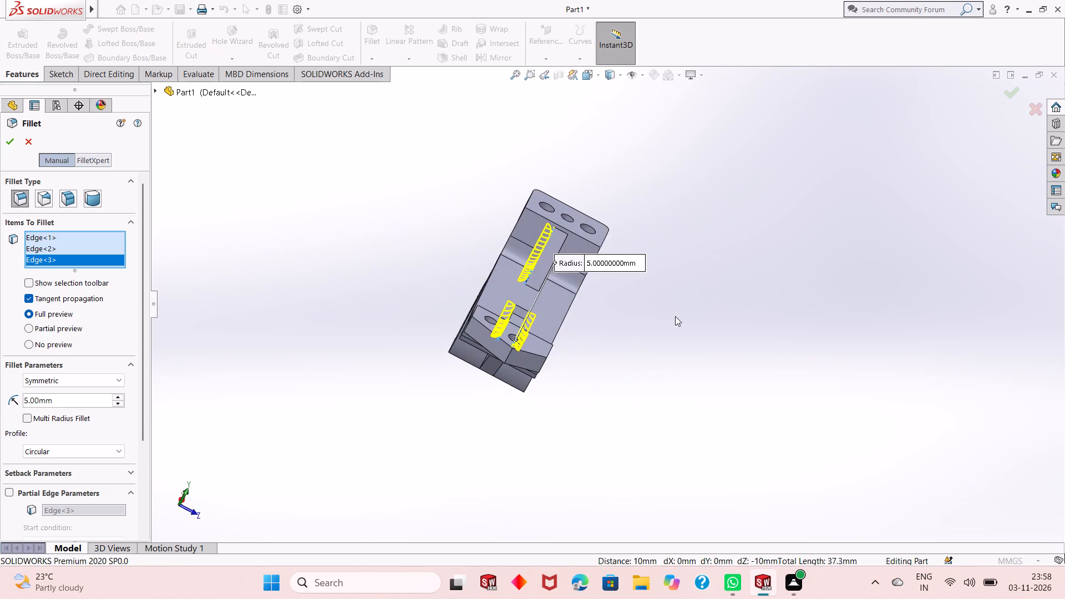
middle_drag(670, 313, 597, 294)
scroll(593, 262, down, 8)
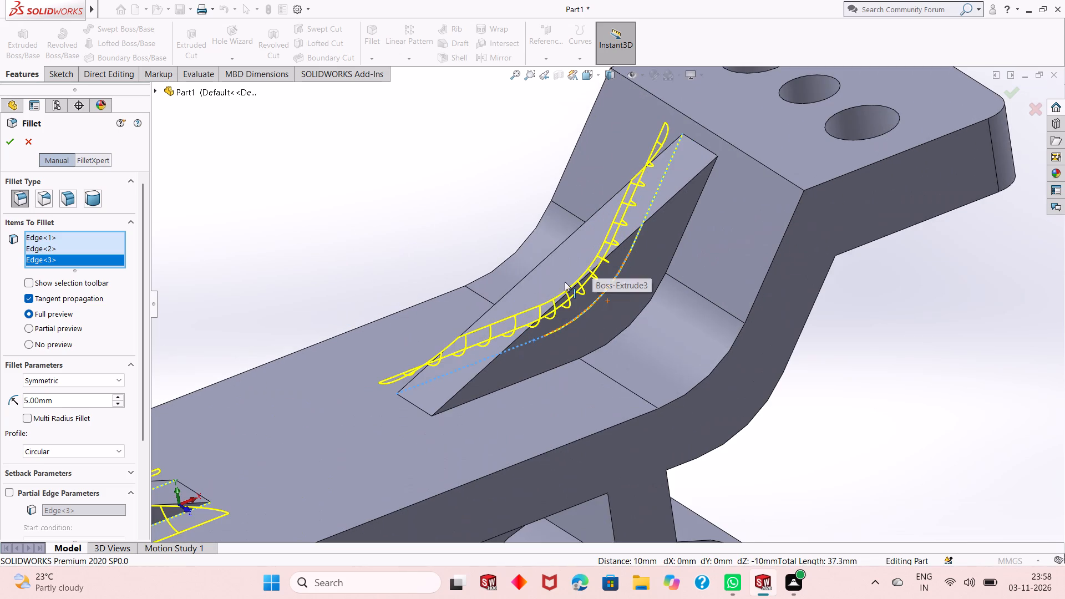
click(548, 369)
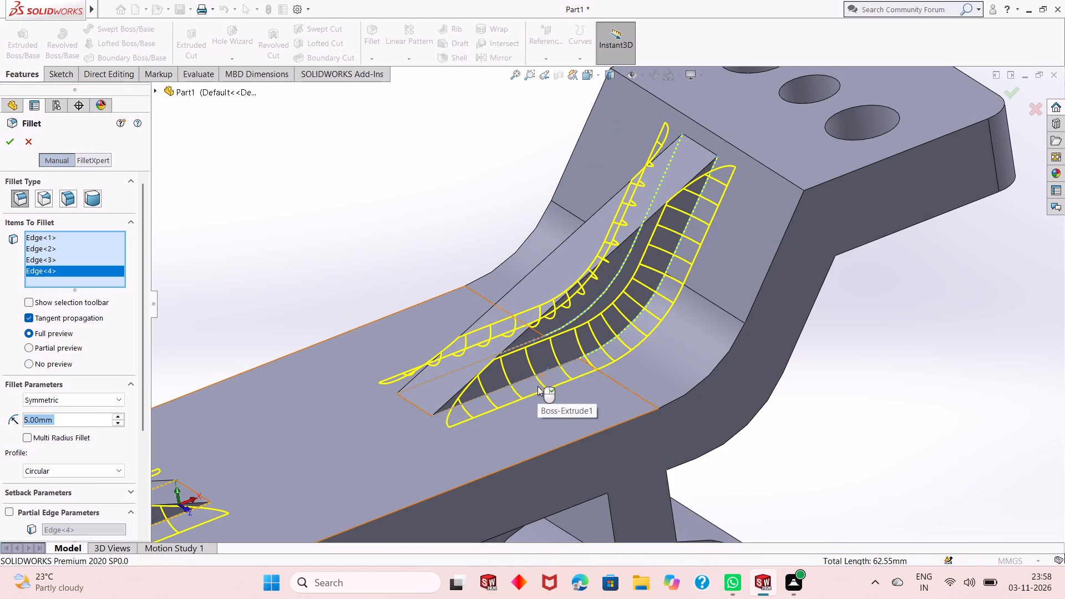
middle_drag(591, 388, 687, 331)
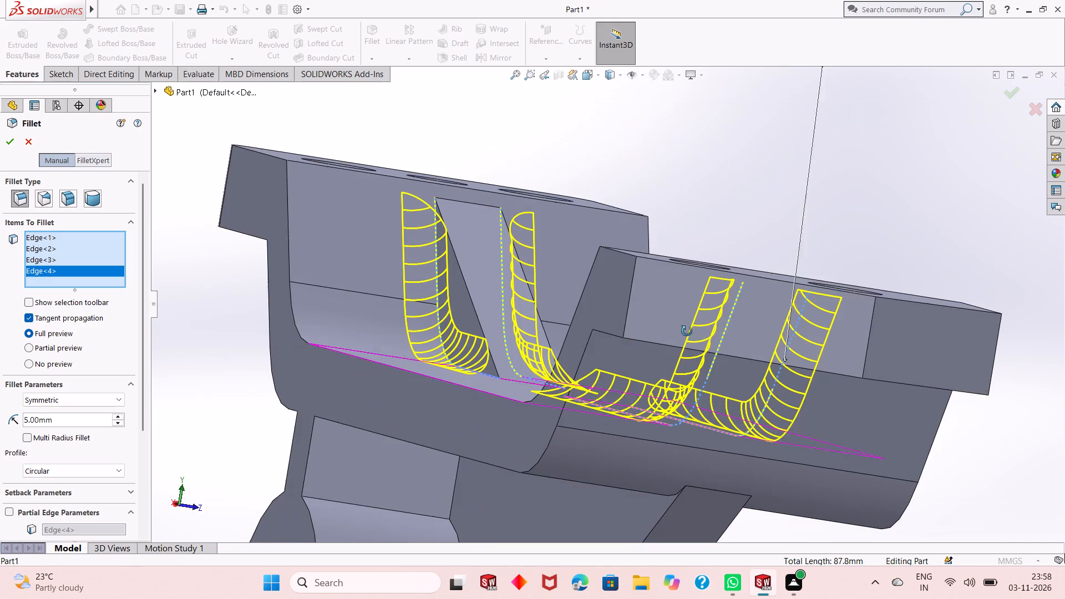
middle_drag(687, 331, 687, 331)
middle_drag(641, 382, 673, 370)
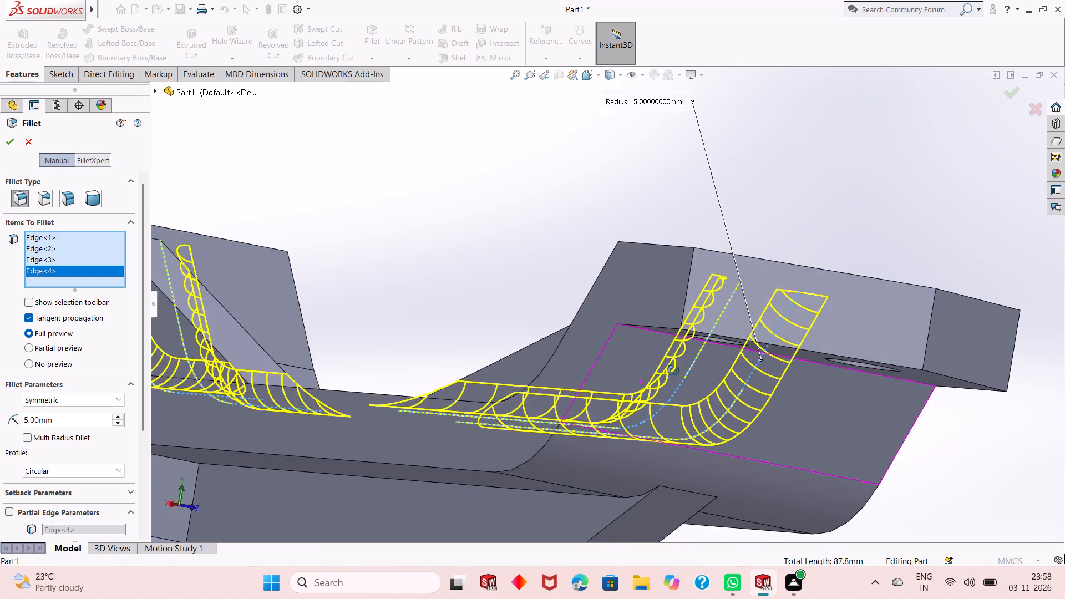
middle_drag(673, 370, 693, 394)
scroll(690, 402, up, 3)
middle_drag(688, 410, 692, 427)
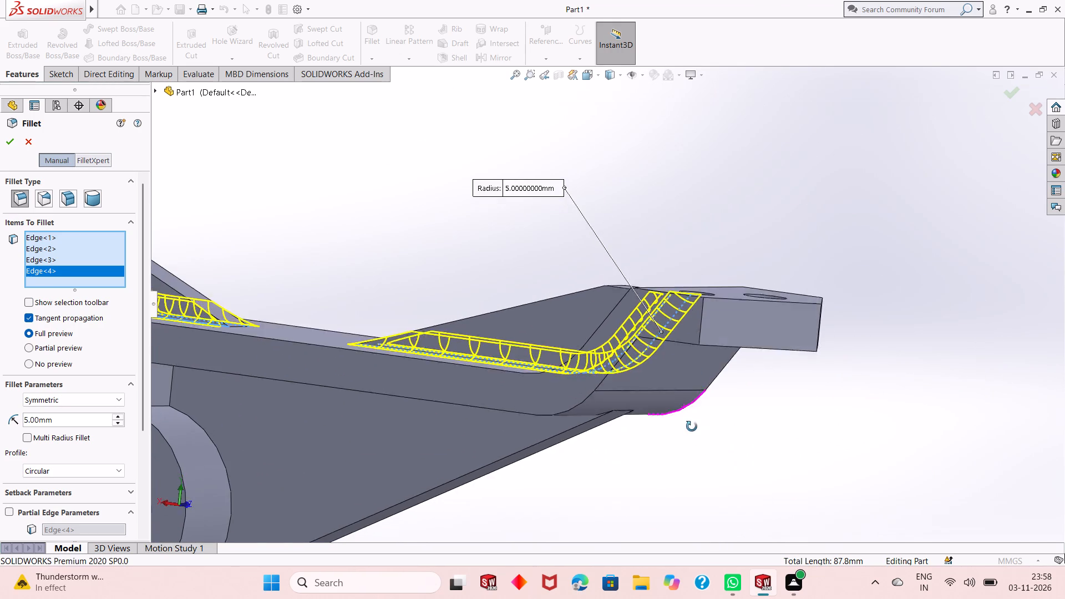
middle_drag(692, 427, 687, 460)
scroll(601, 359, up, 2)
middle_drag(594, 258, 610, 361)
scroll(540, 316, up, 2)
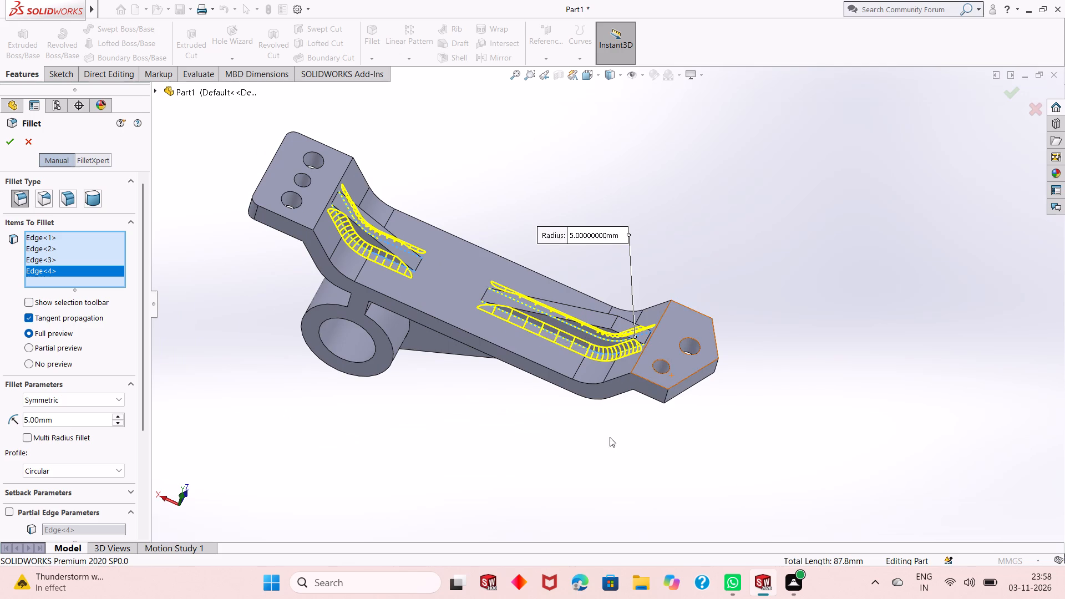
middle_drag(563, 418, 422, 257)
middle_drag(604, 316, 605, 320)
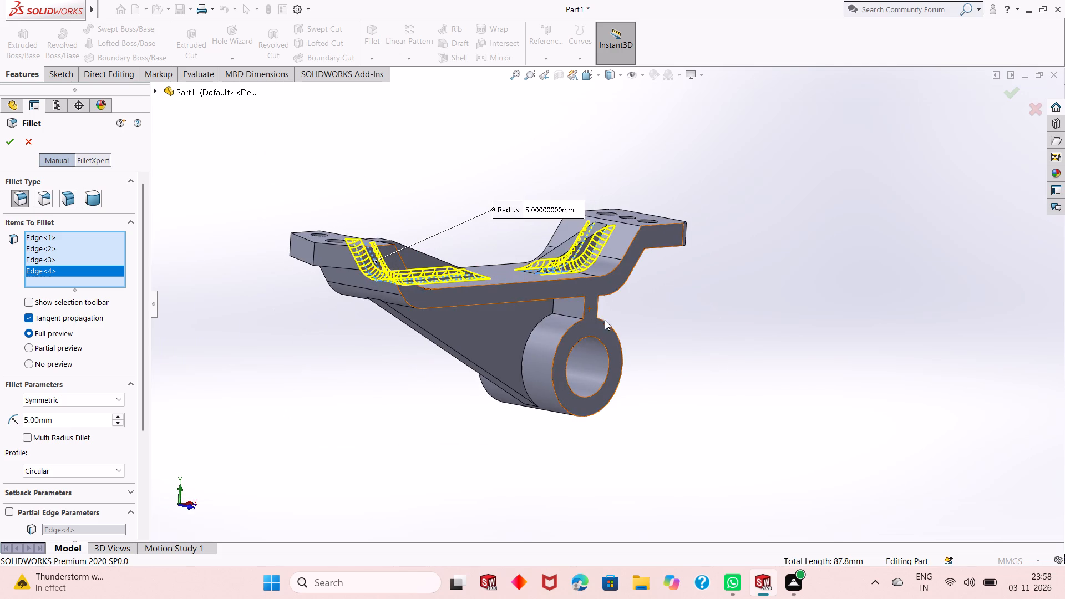
middle_drag(605, 320, 591, 338)
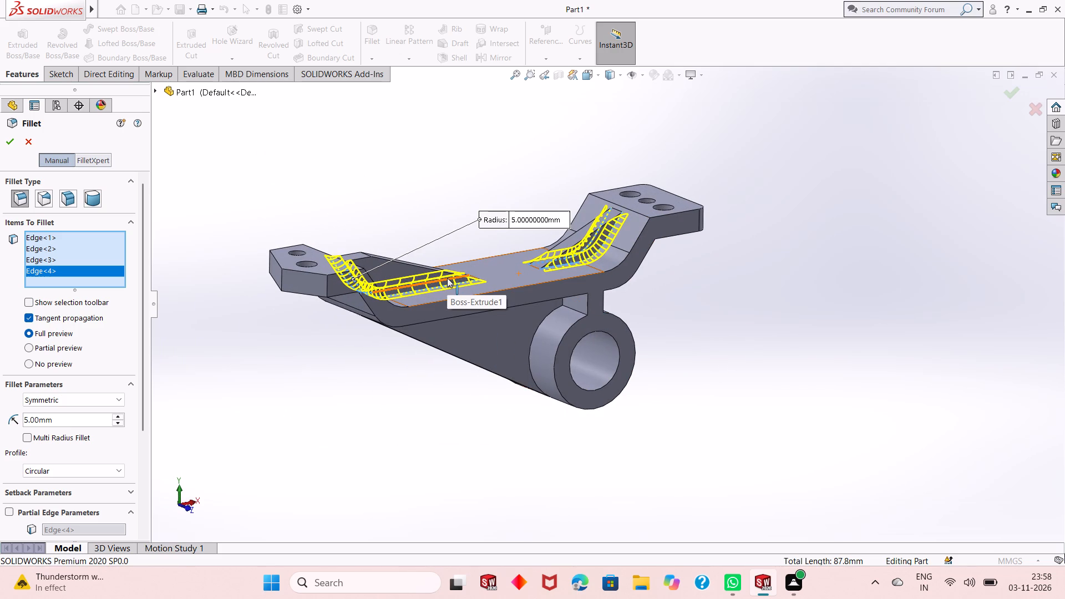
click(7, 150)
click(10, 139)
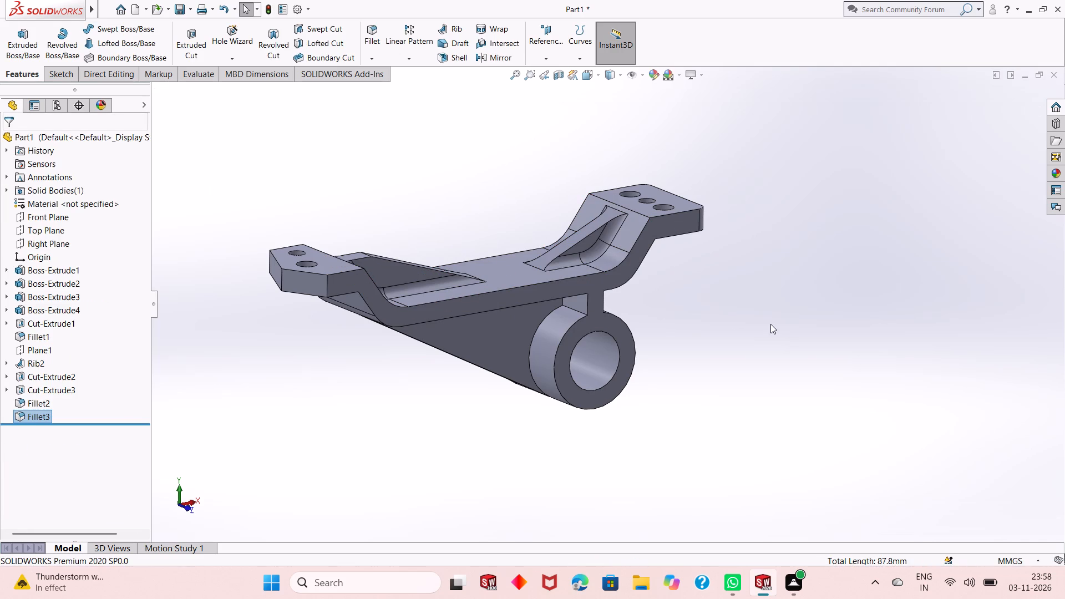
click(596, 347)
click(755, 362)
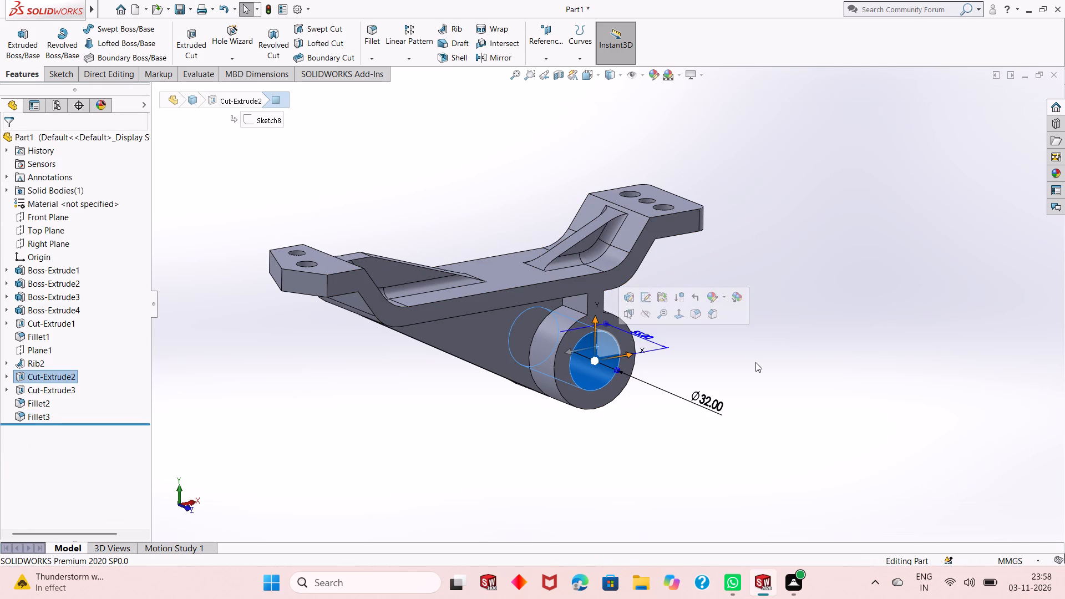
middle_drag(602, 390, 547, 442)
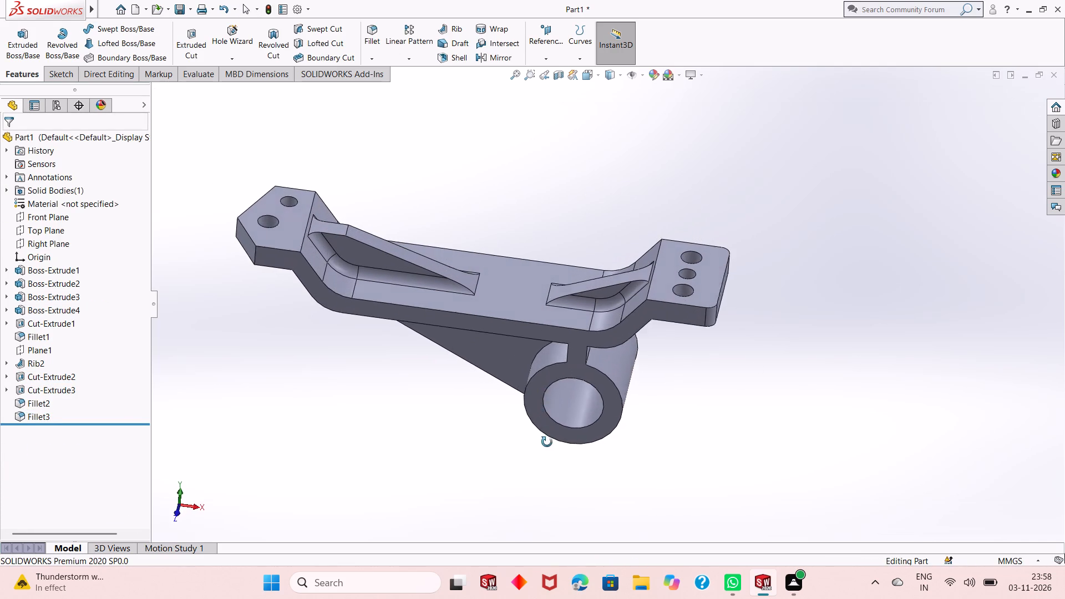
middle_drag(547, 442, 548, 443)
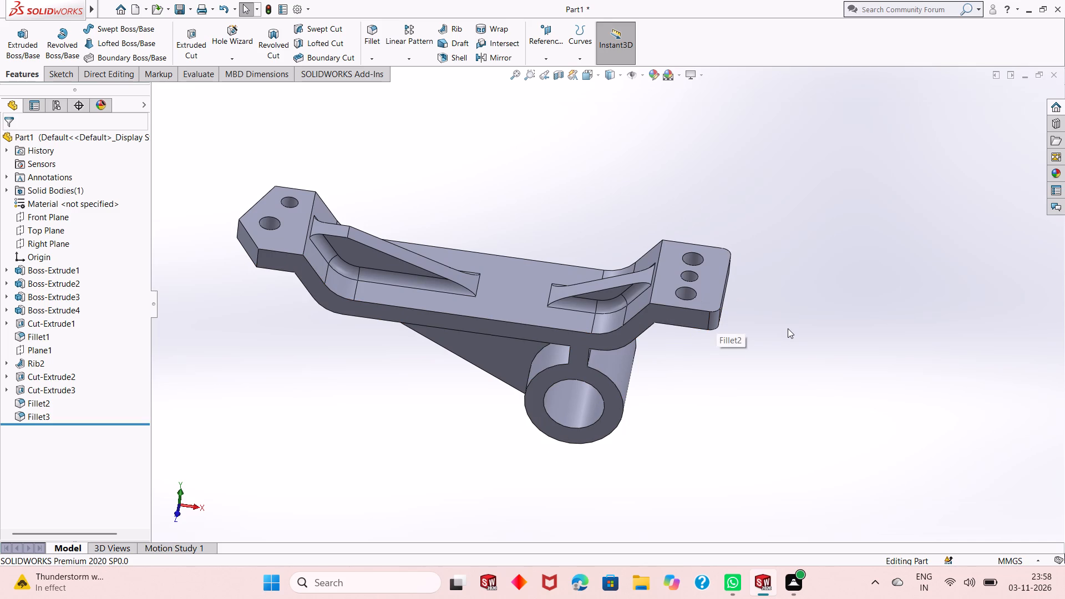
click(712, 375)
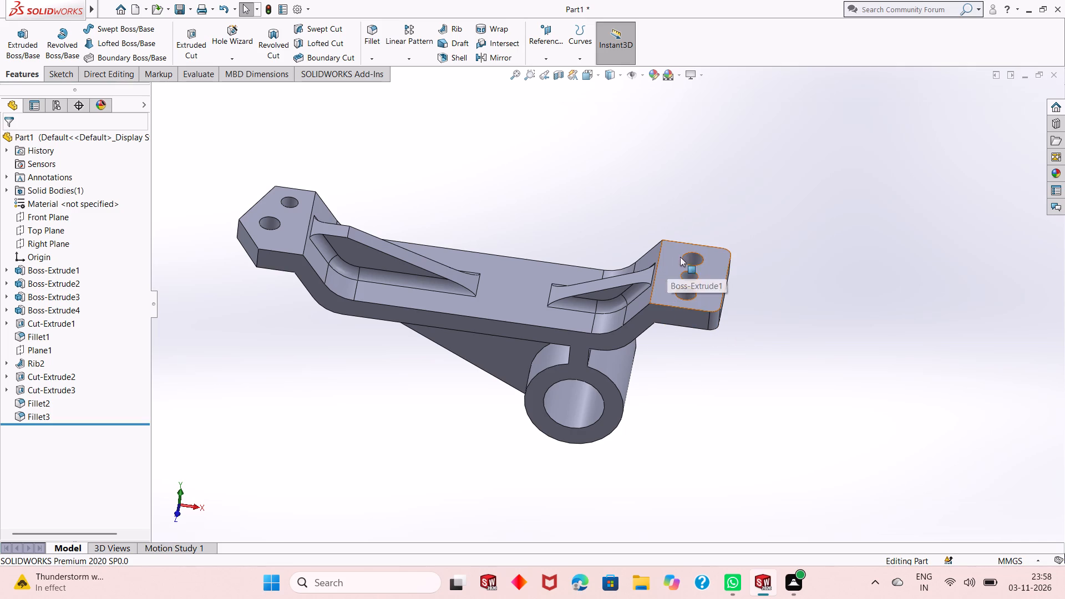
On the bracket's front face, sketch a construction line from the bore's centre, about 41 mm long at 45°.
middle_drag(655, 432, 653, 372)
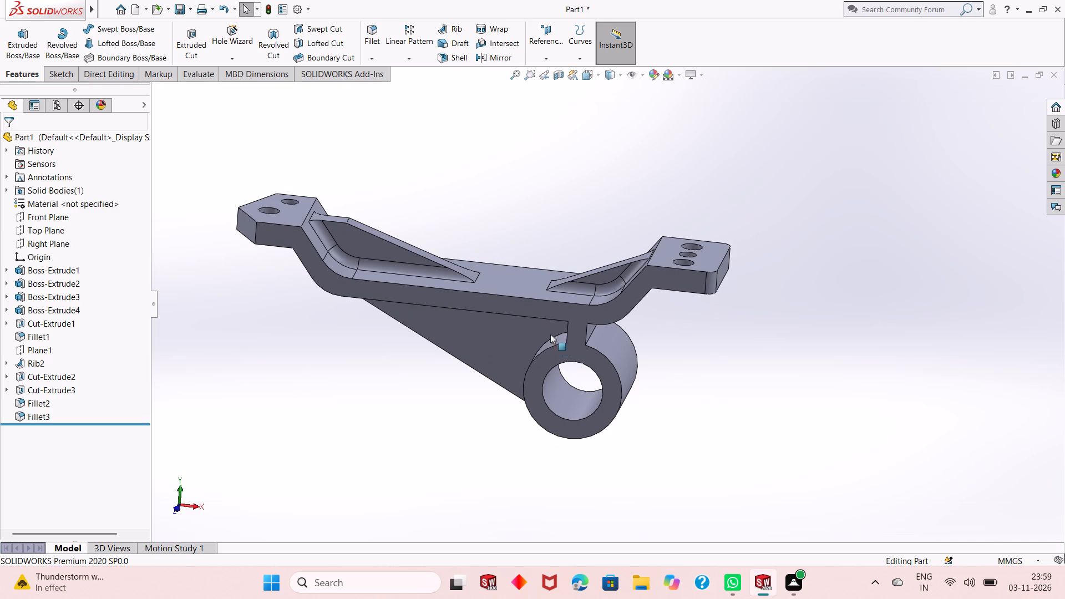
click(584, 354)
click(633, 319)
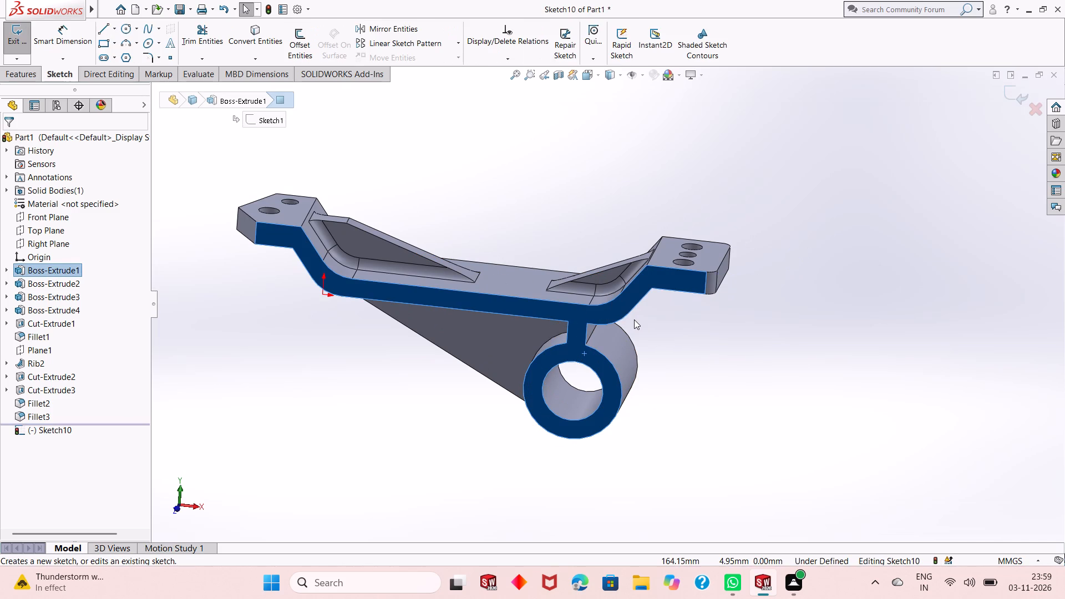
key(ctrl+8)
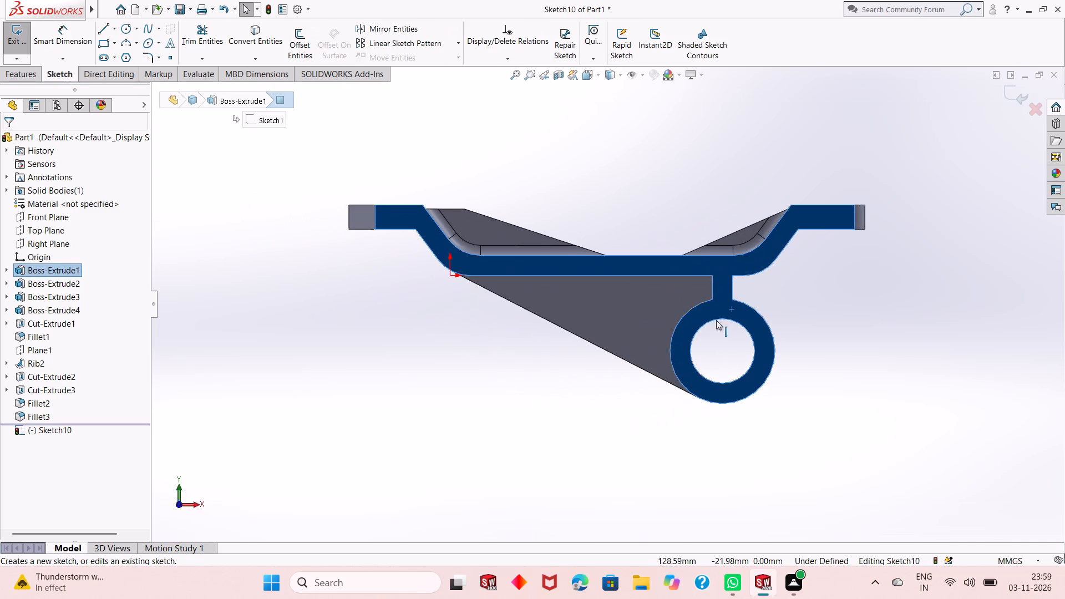
scroll(875, 282, down, 3)
scroll(594, 377, up, 2)
click(724, 361)
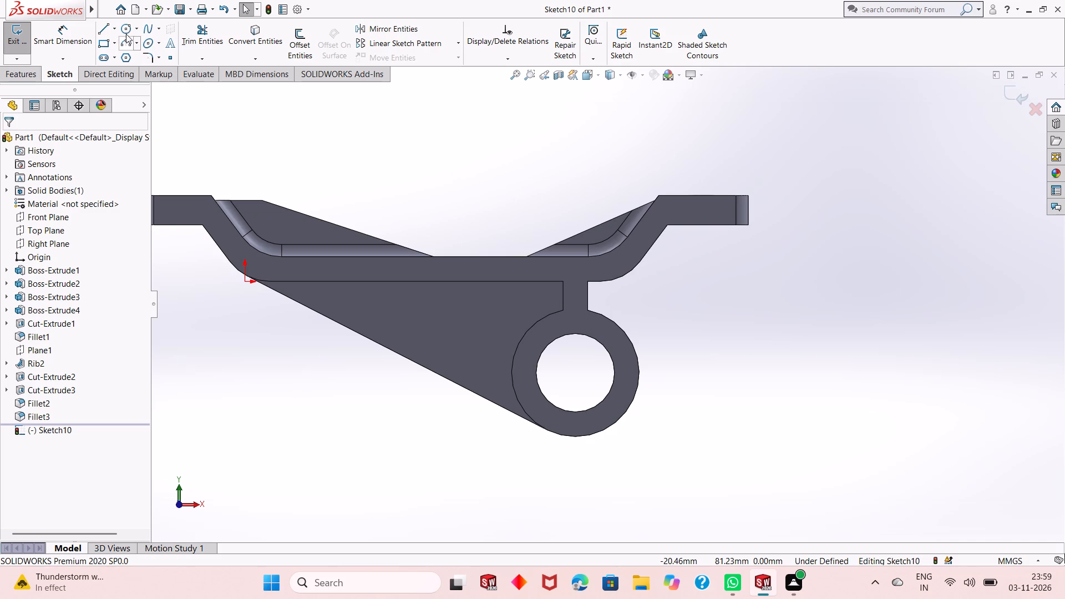
click(113, 32)
click(129, 57)
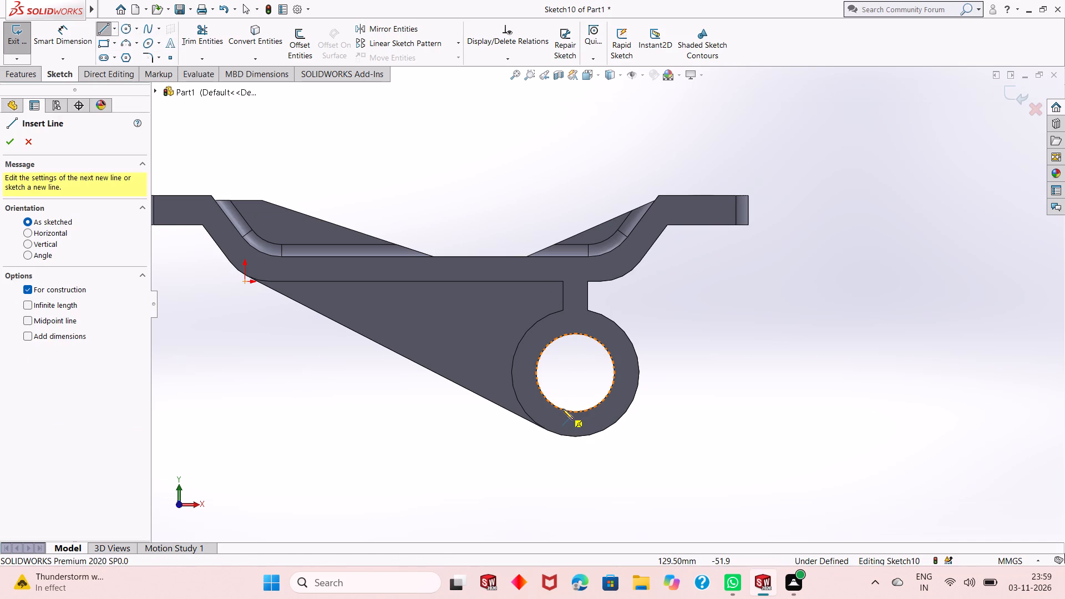
click(577, 371)
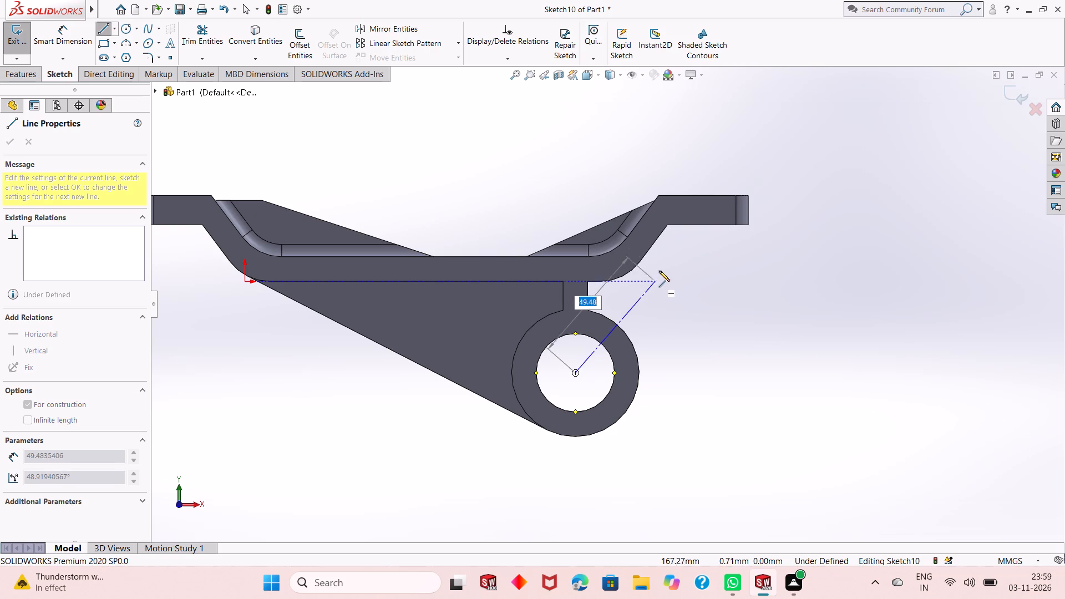
click(645, 301)
right_click(645, 301)
click(660, 312)
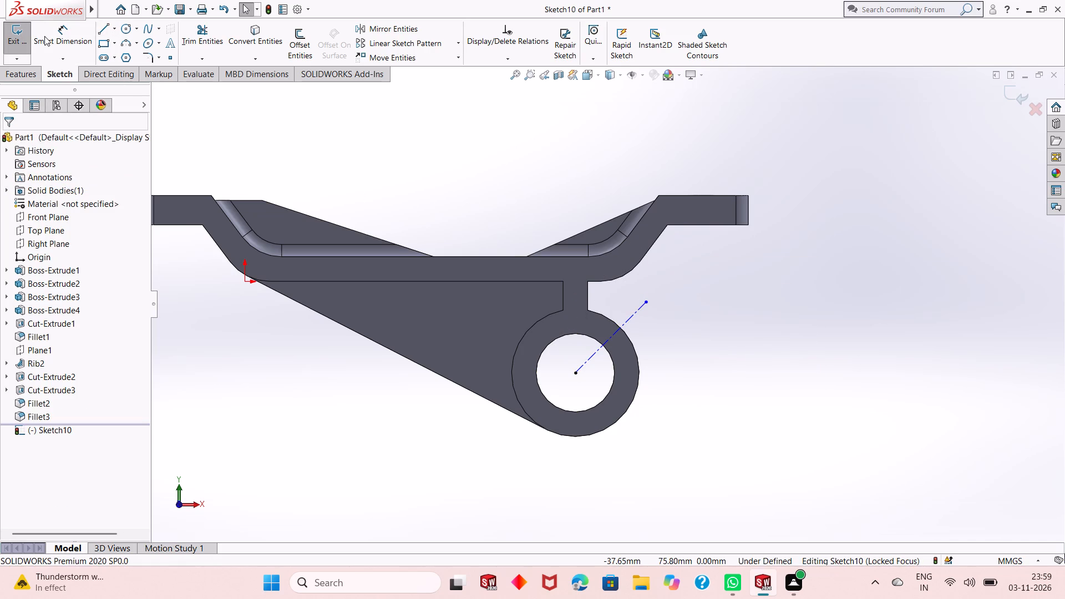
Dimension the construction line's angle from the horizontal at the bore's centre as 45° and close the sketch.
click(46, 36)
click(590, 364)
click(592, 356)
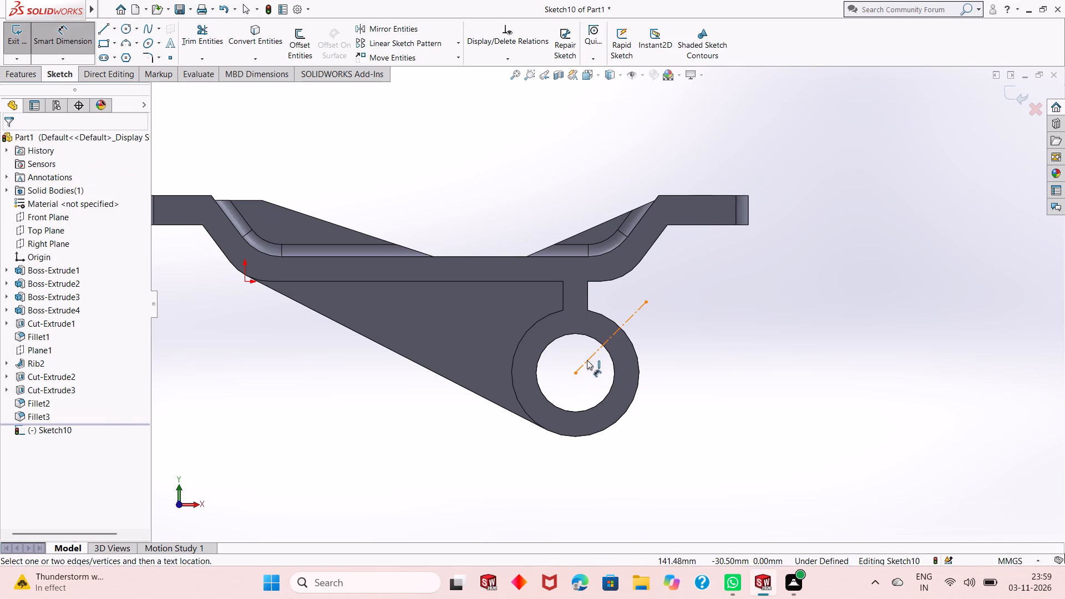
click(575, 373)
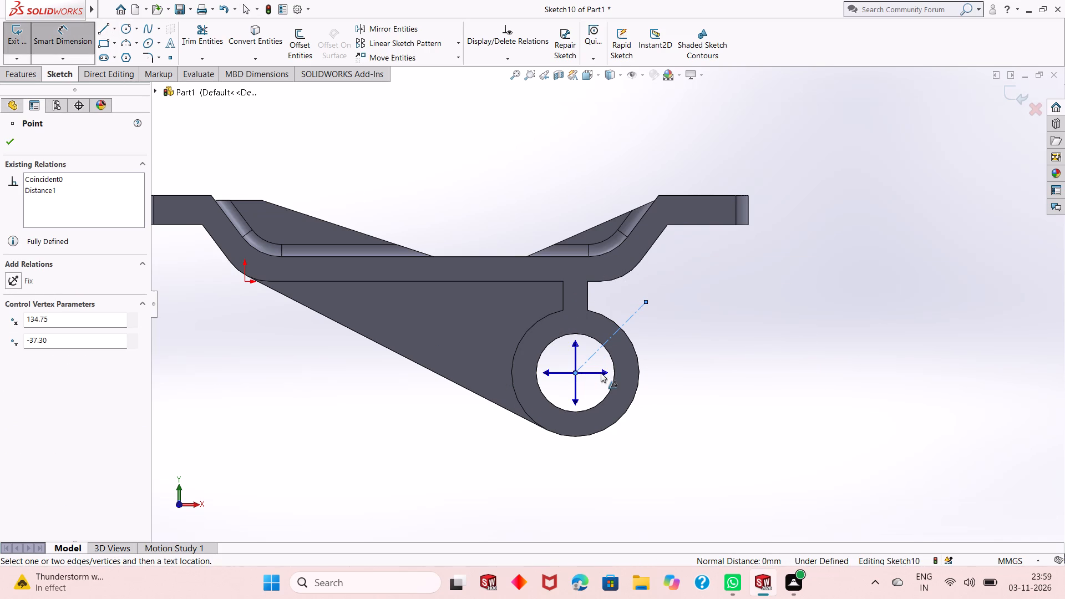
click(603, 369)
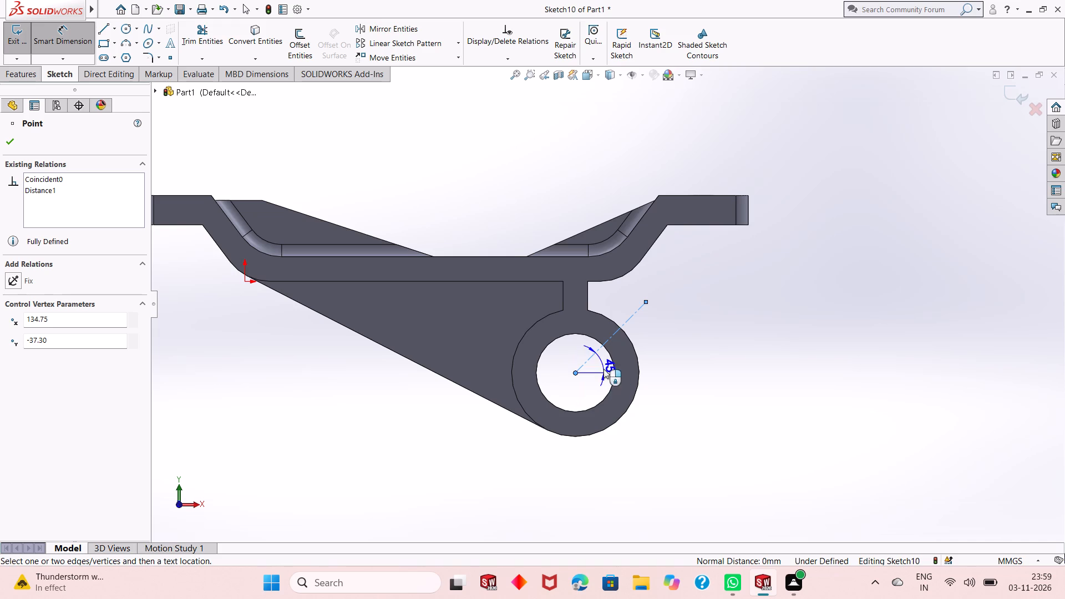
click(653, 349)
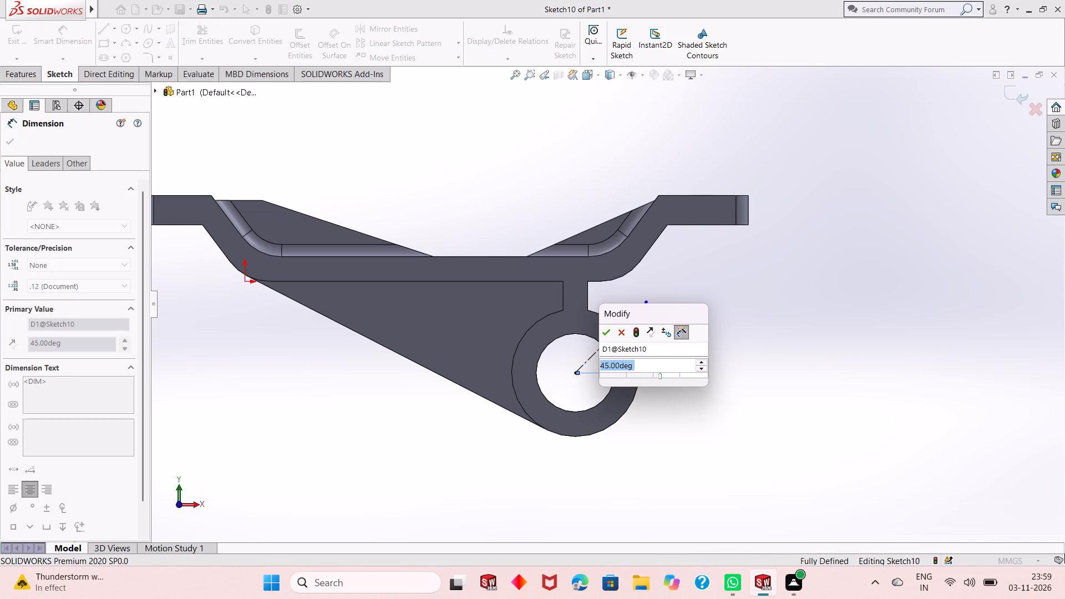
text(45)
key(Return)
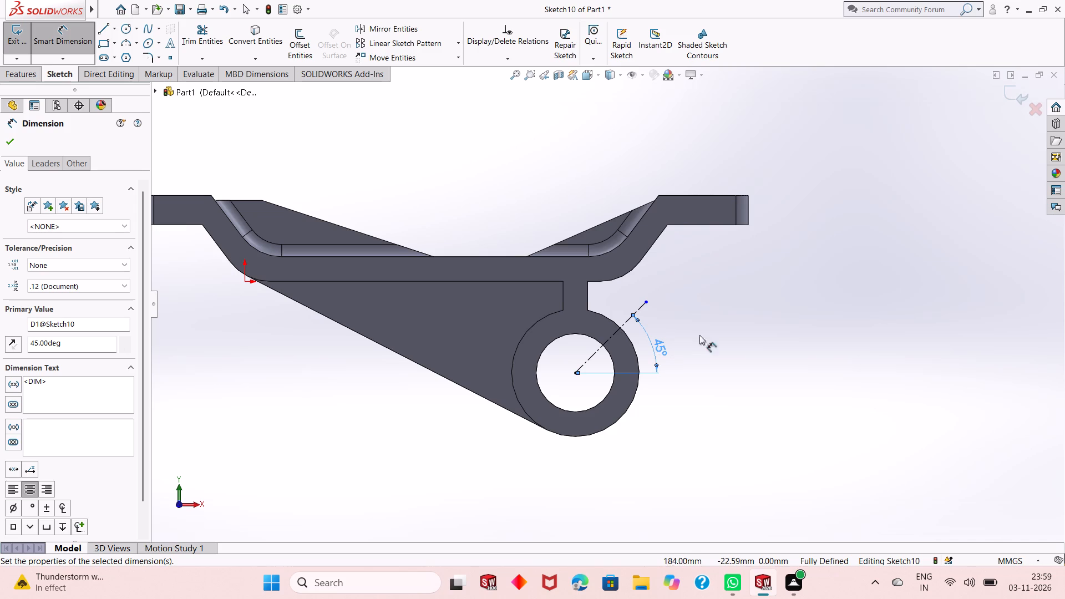
right_click(717, 309)
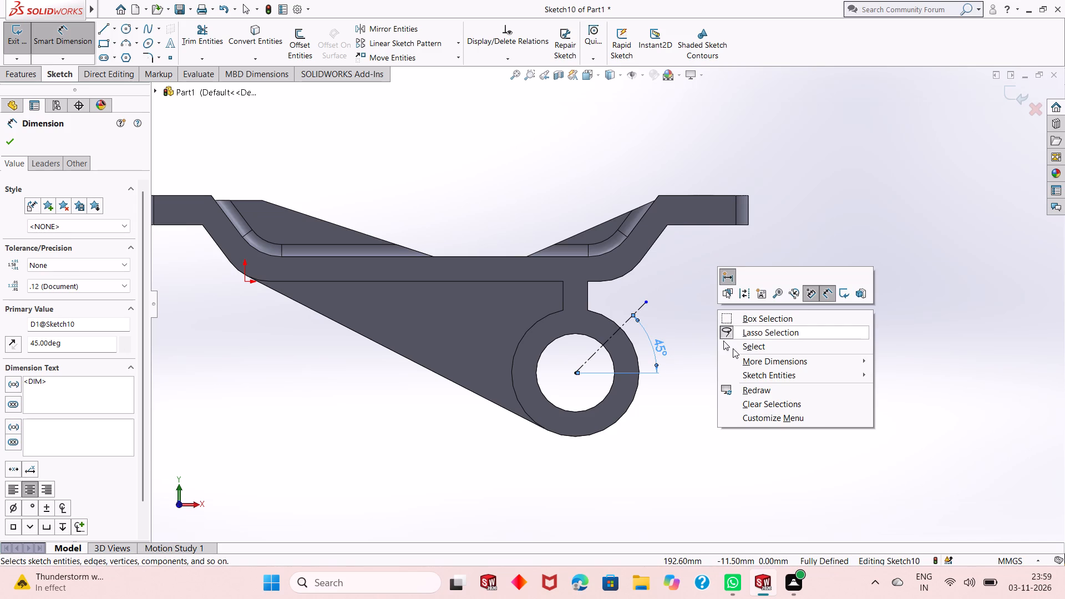
click(733, 348)
middle_drag(727, 346, 678, 342)
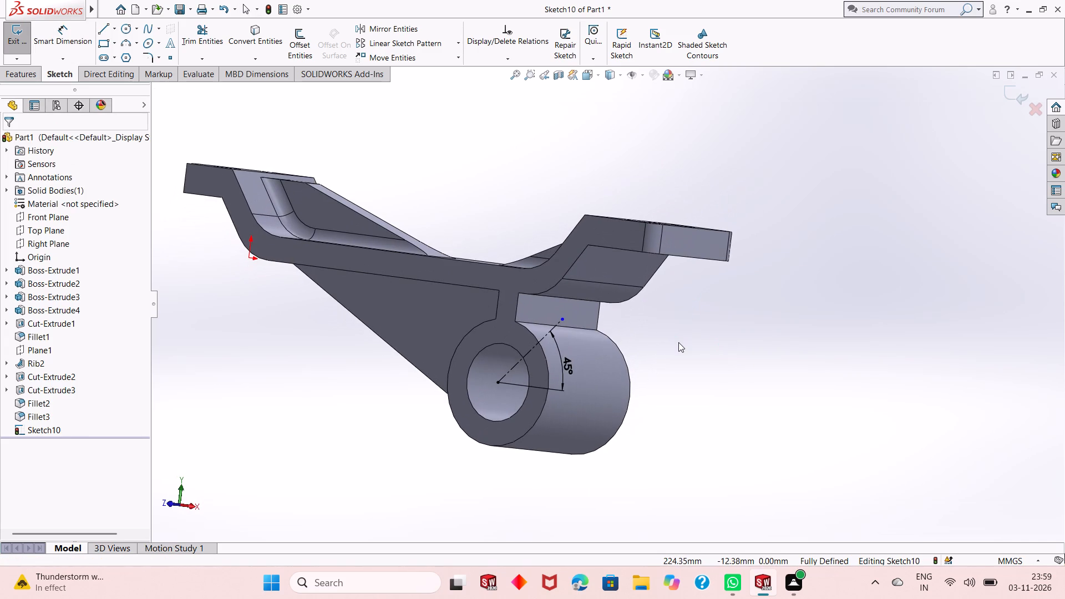
middle_drag(674, 342, 627, 400)
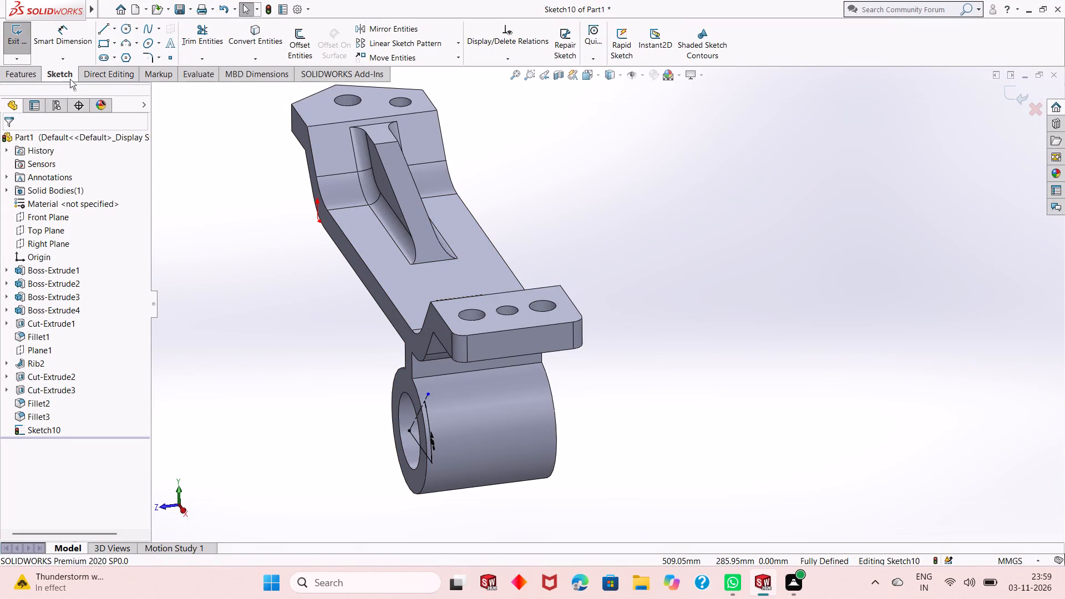
click(1011, 94)
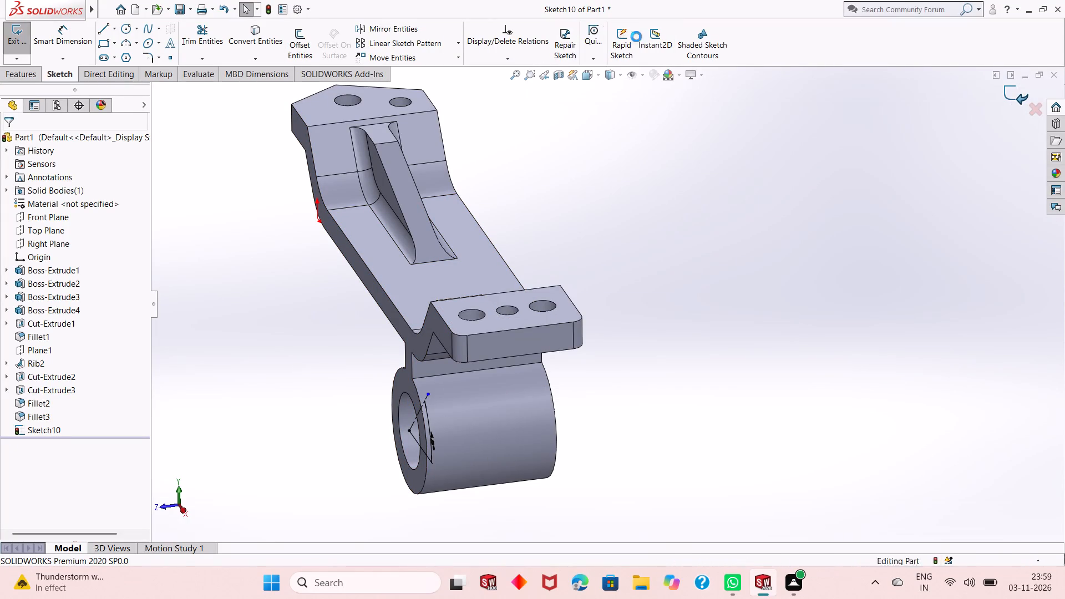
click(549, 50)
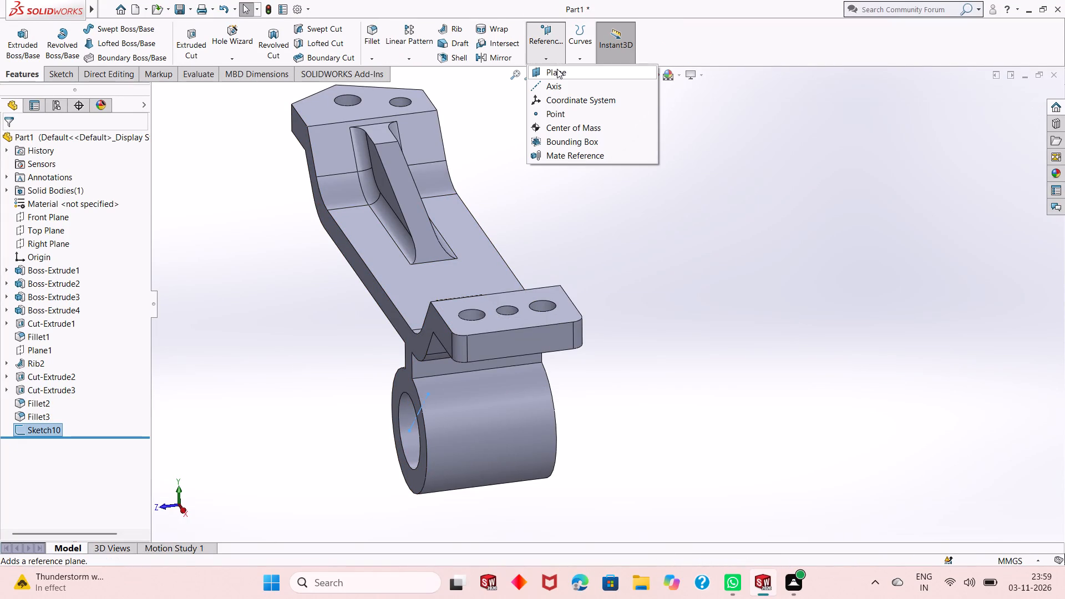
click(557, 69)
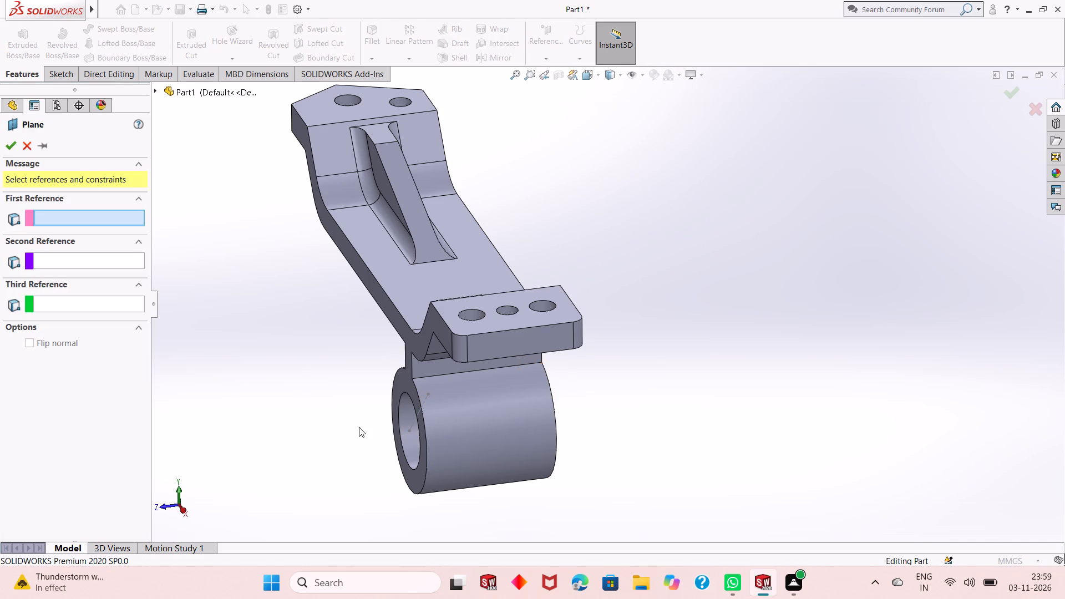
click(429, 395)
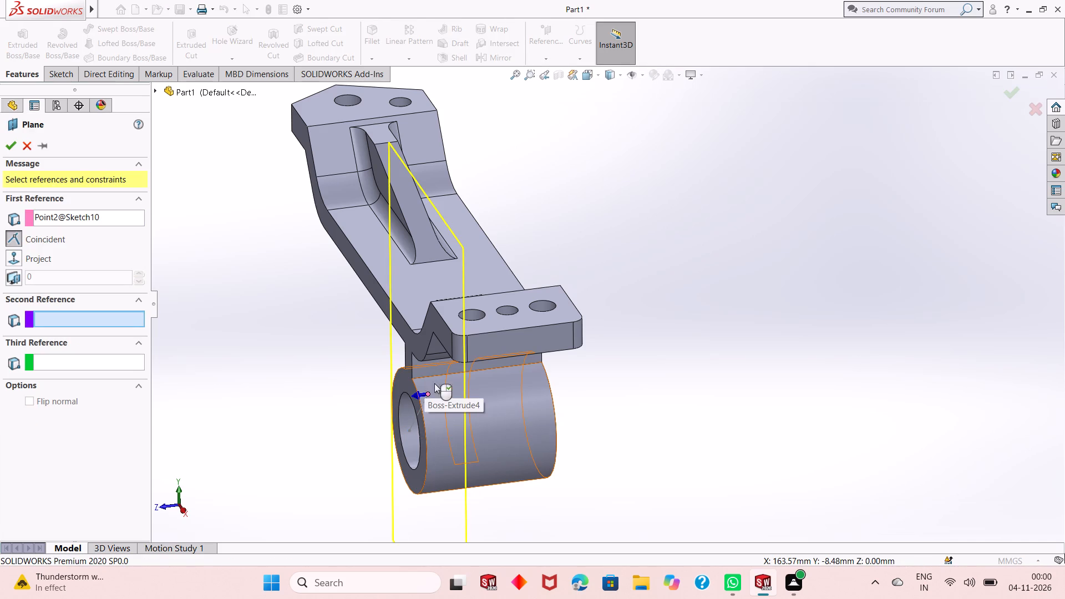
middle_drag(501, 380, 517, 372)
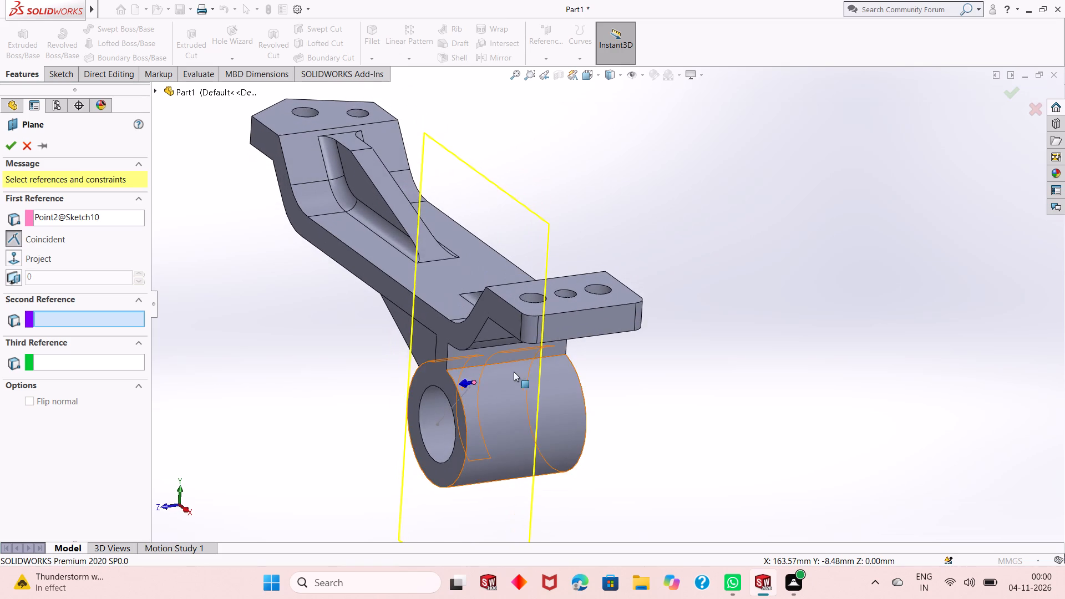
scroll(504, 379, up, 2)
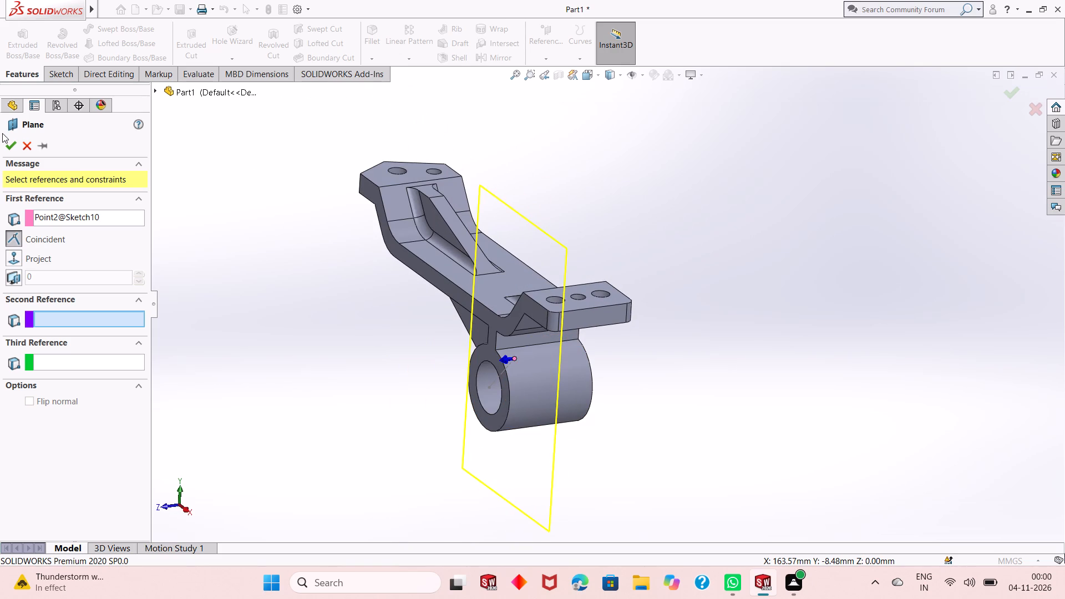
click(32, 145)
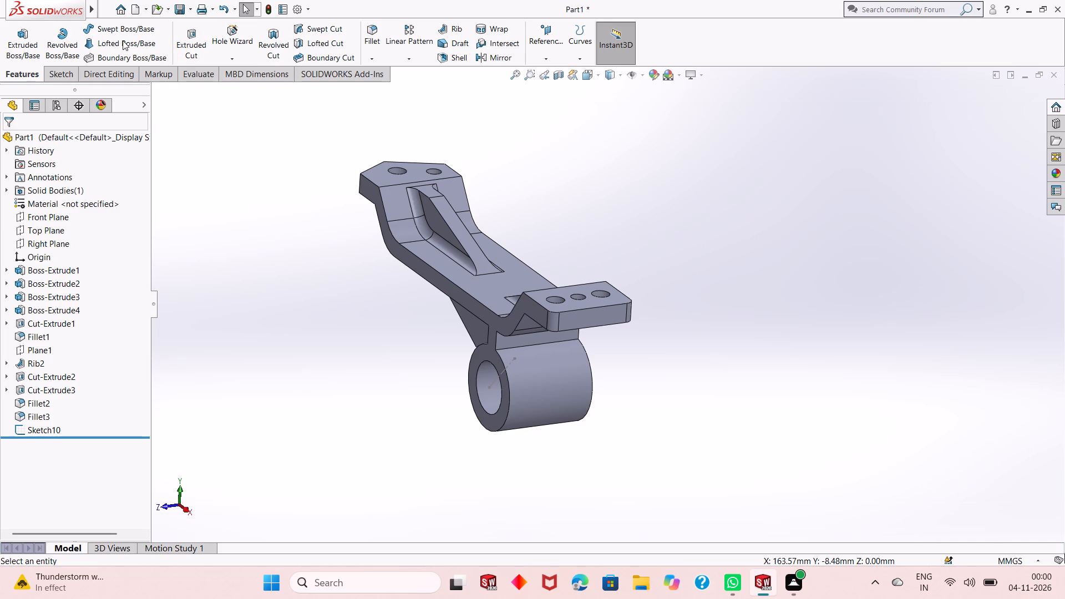
Create a reference plane through the 45° construction line's outer endpoint, perpendicular to that line.
click(547, 35)
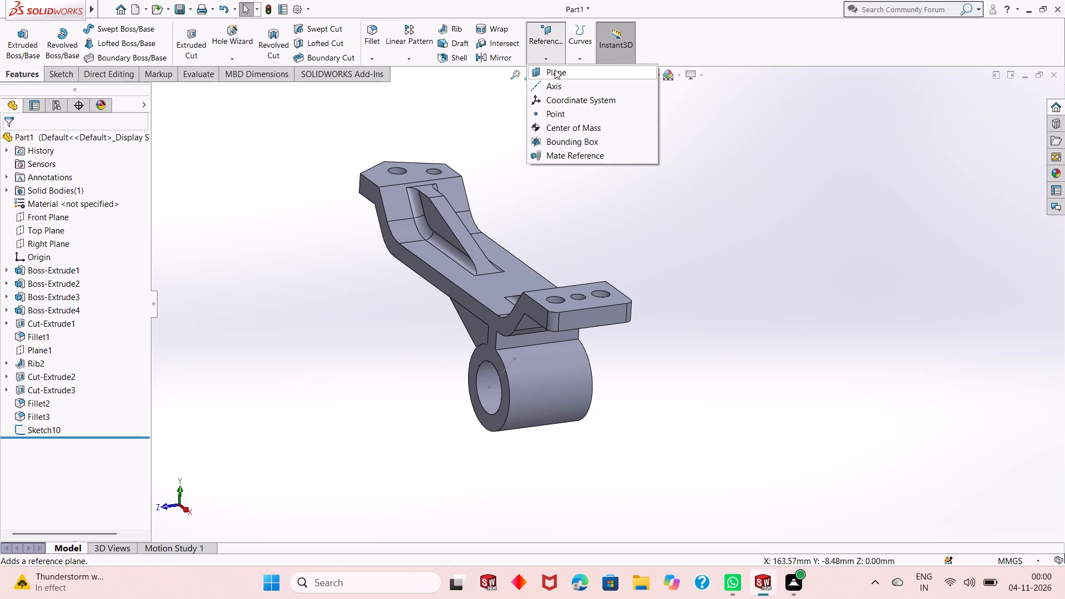
click(555, 69)
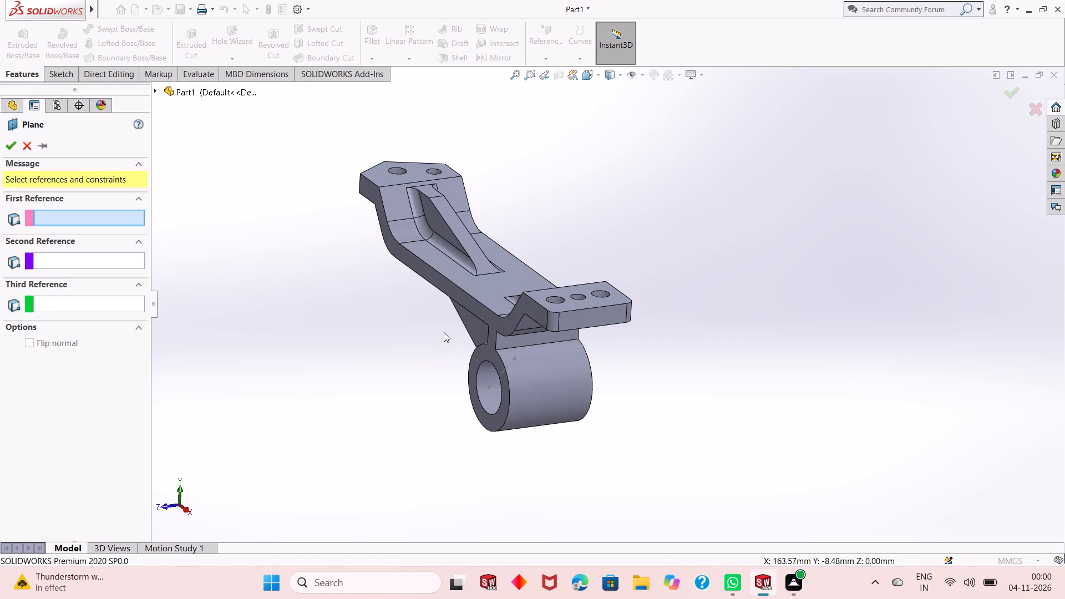
click(514, 359)
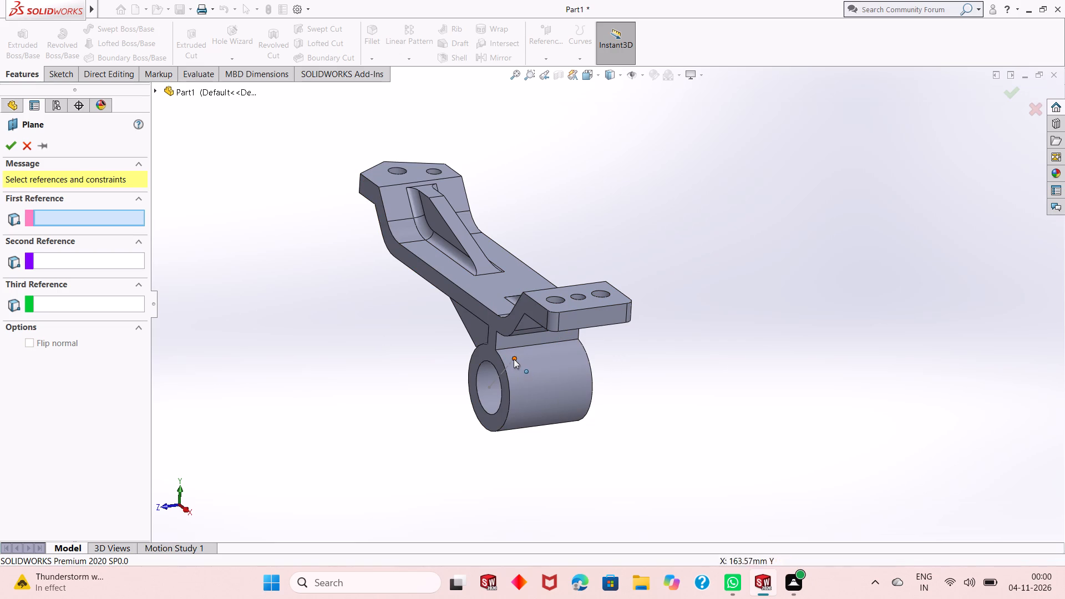
click(492, 383)
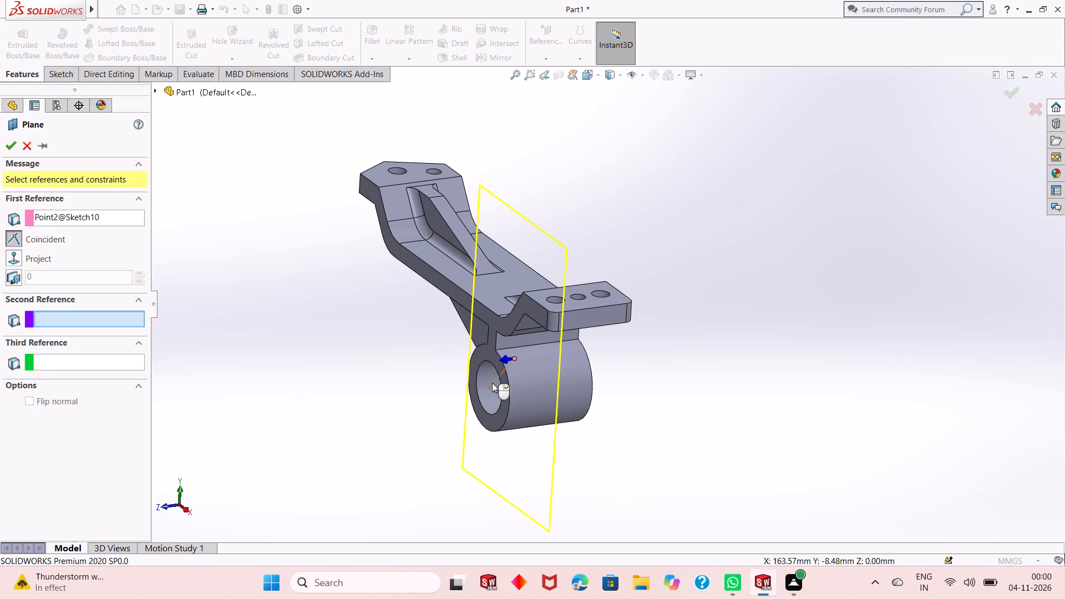
click(8, 144)
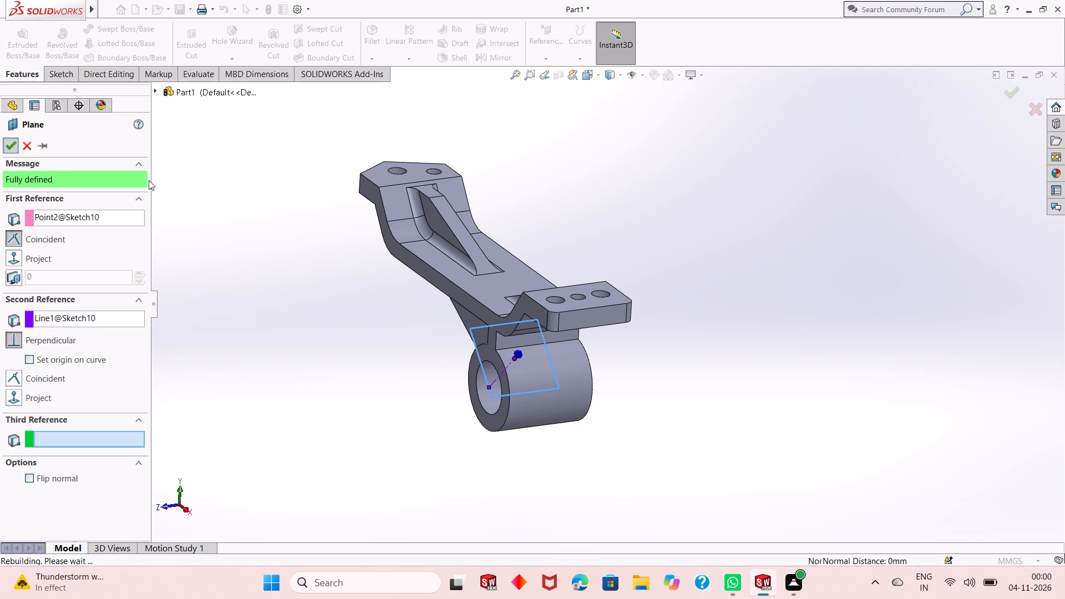
Open a sketch on the new angled plane, view it face-on, and extend the plane's border beyond the cylinder's far end.
middle_drag(640, 351, 610, 377)
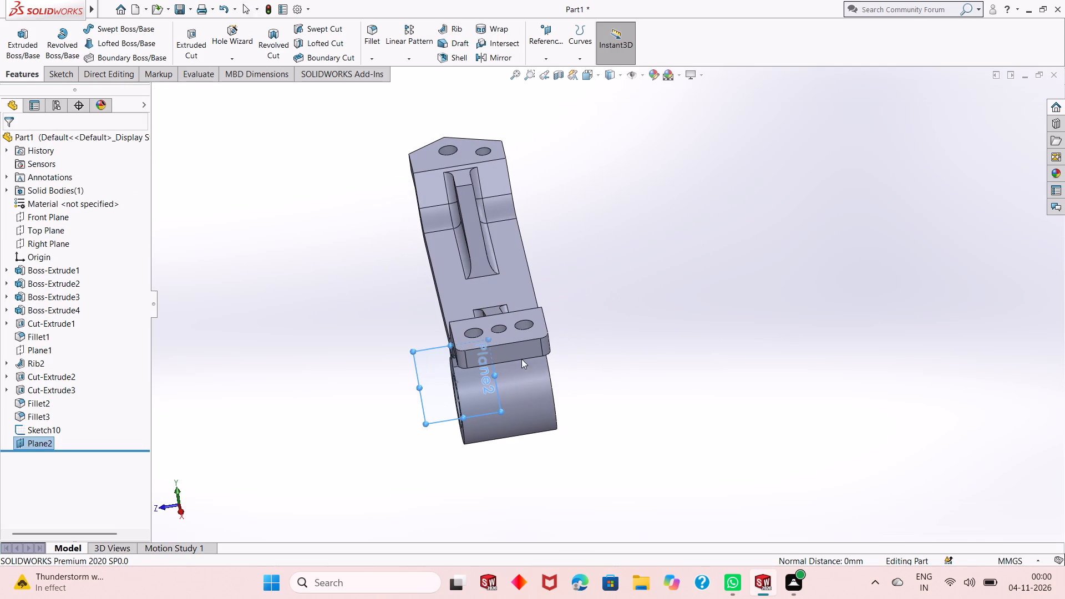
right_click(415, 372)
click(442, 359)
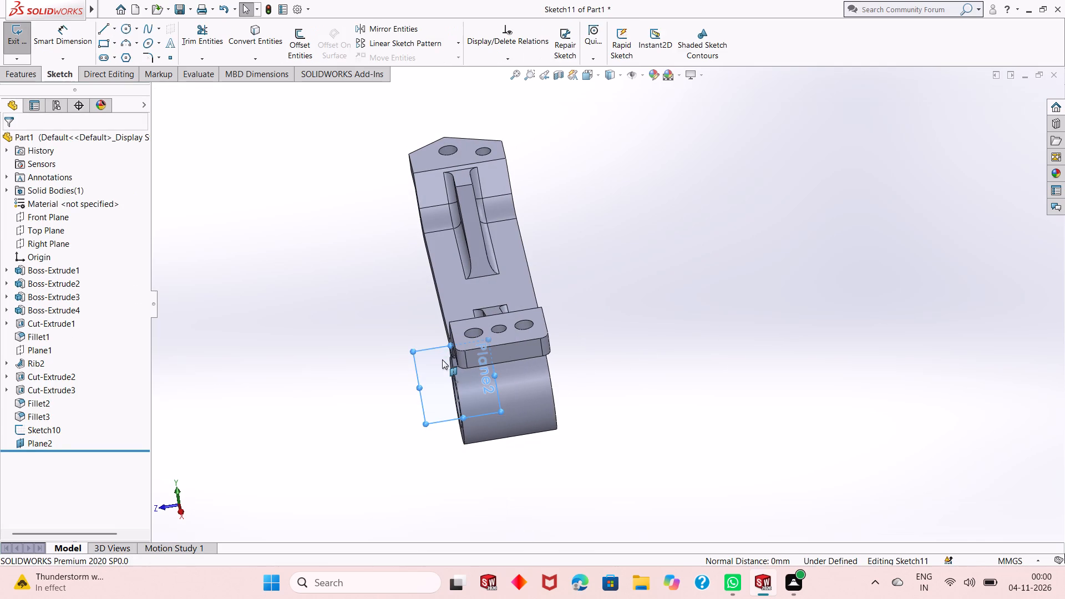
key(ctrl+8)
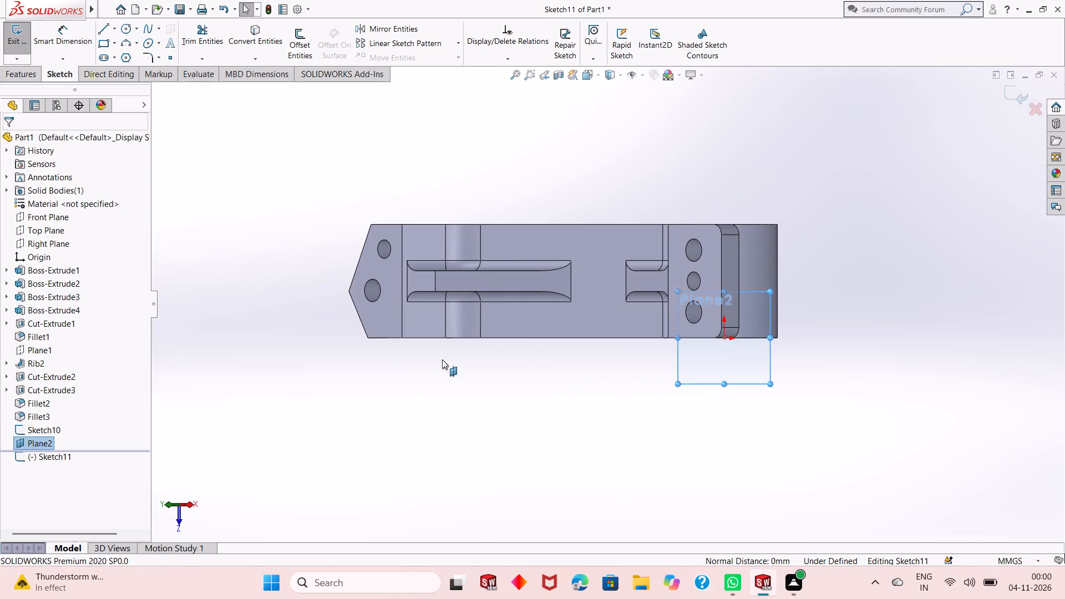
scroll(700, 281, up, 1)
scroll(760, 187, down, 2)
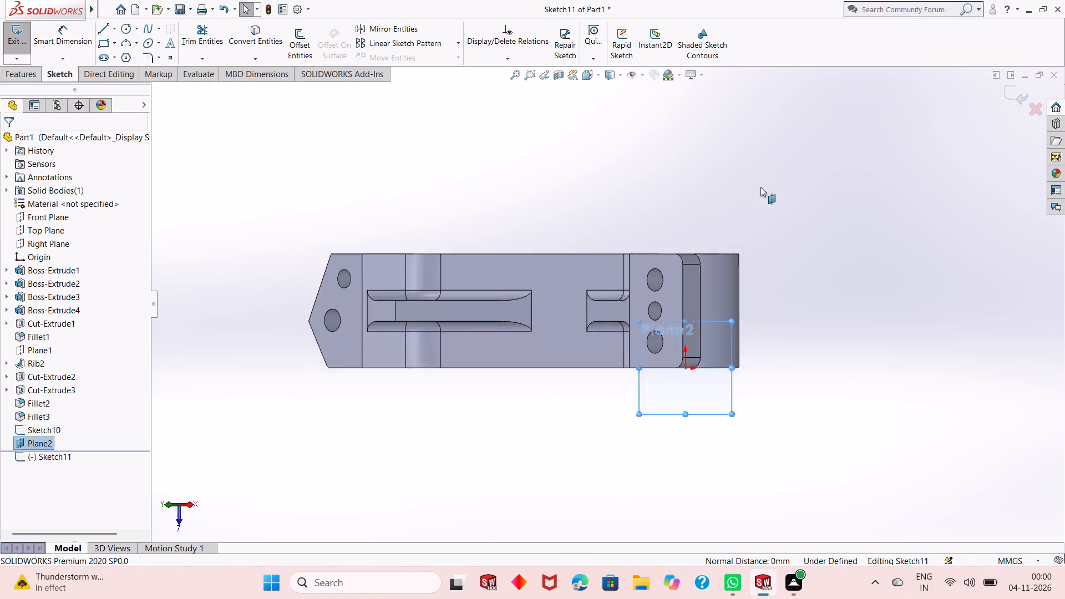
scroll(760, 187, down, 2)
scroll(649, 480, up, 2)
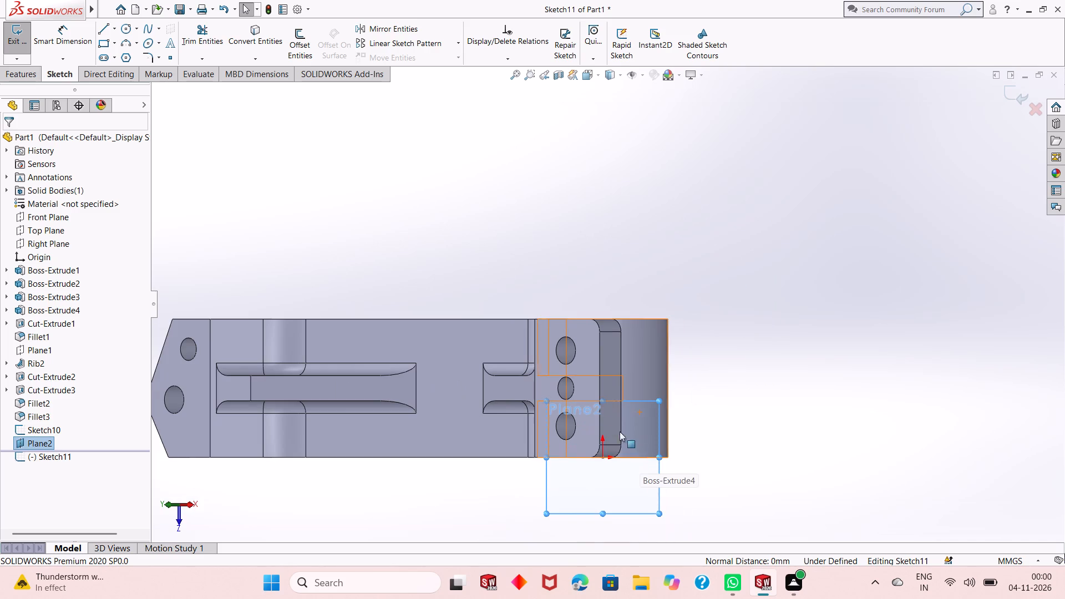
drag(603, 400, 602, 285)
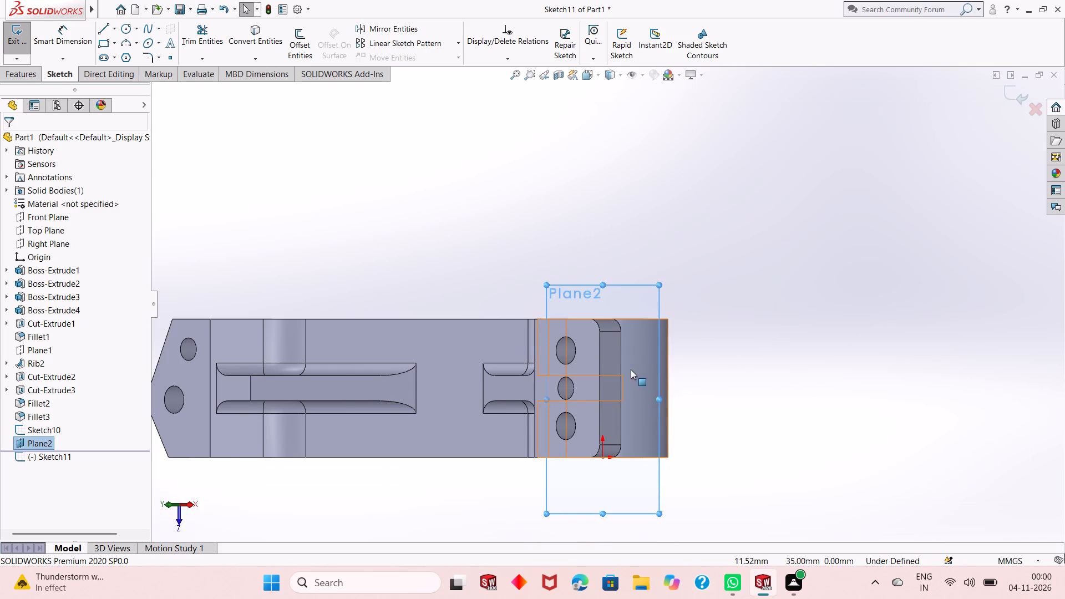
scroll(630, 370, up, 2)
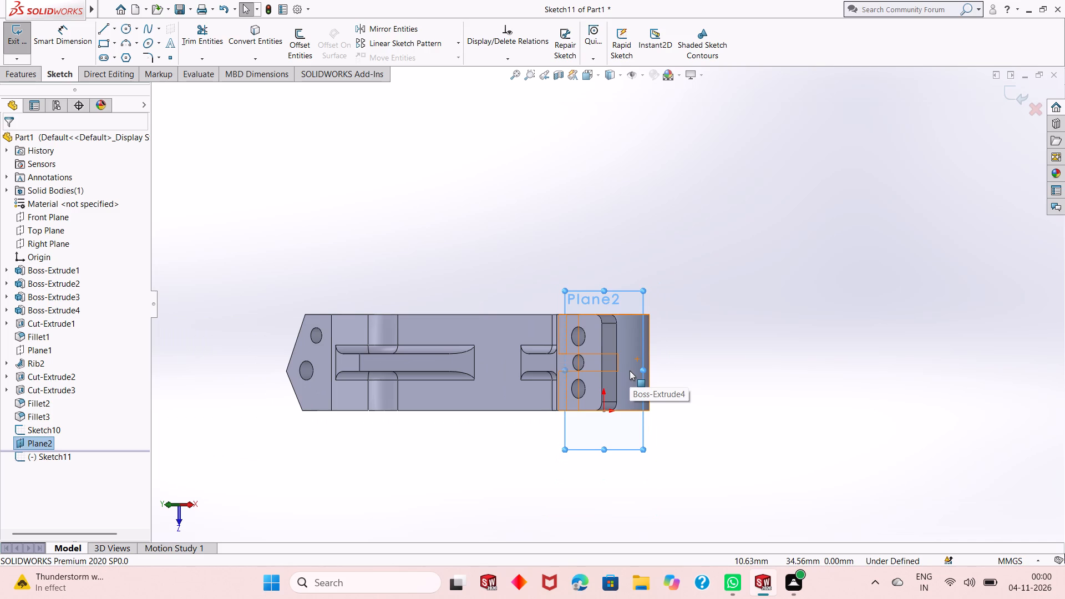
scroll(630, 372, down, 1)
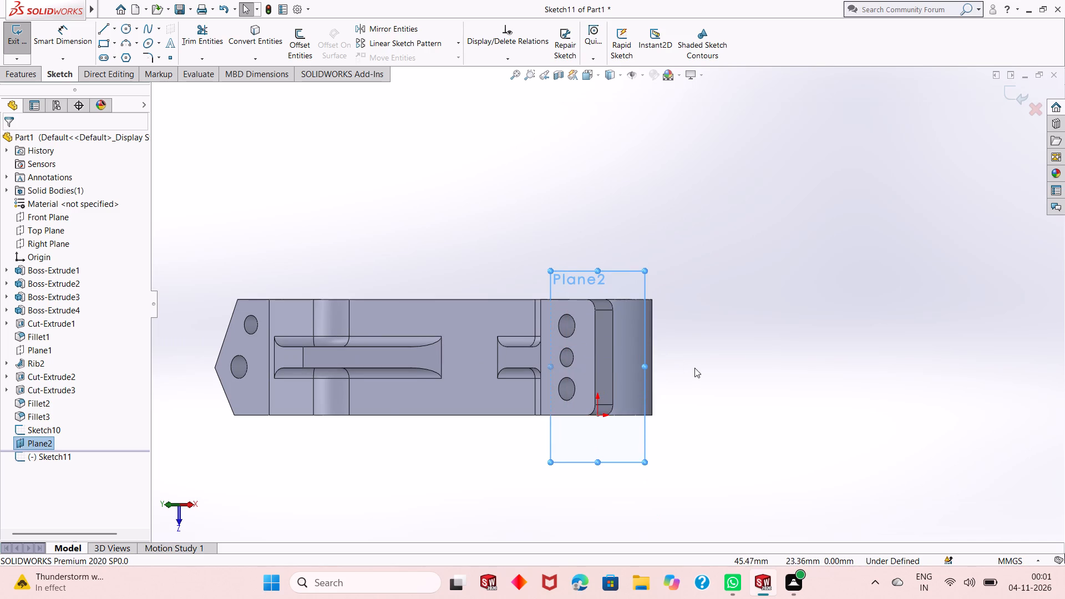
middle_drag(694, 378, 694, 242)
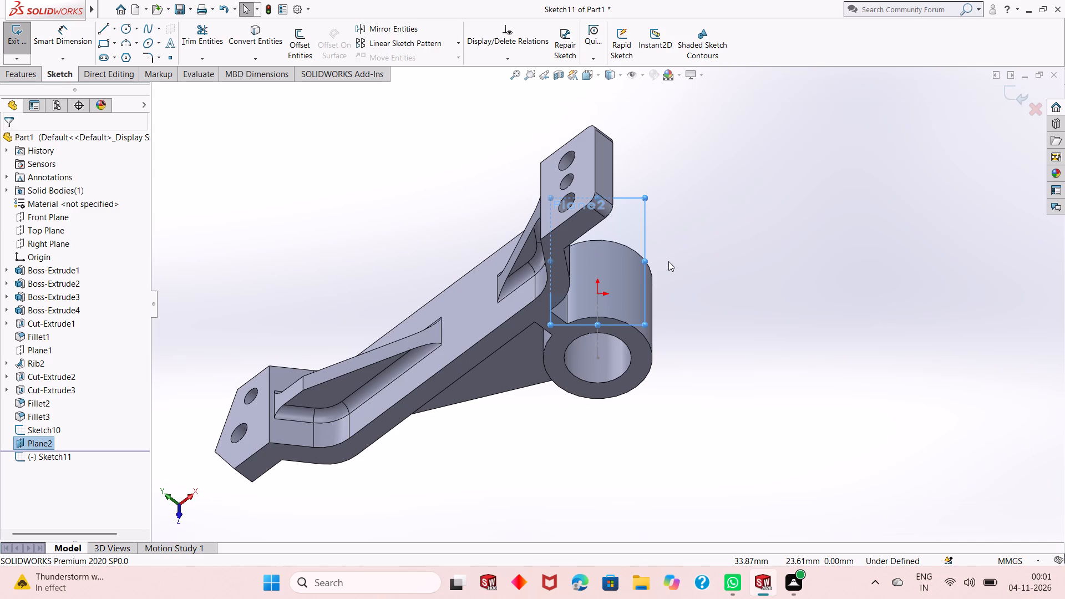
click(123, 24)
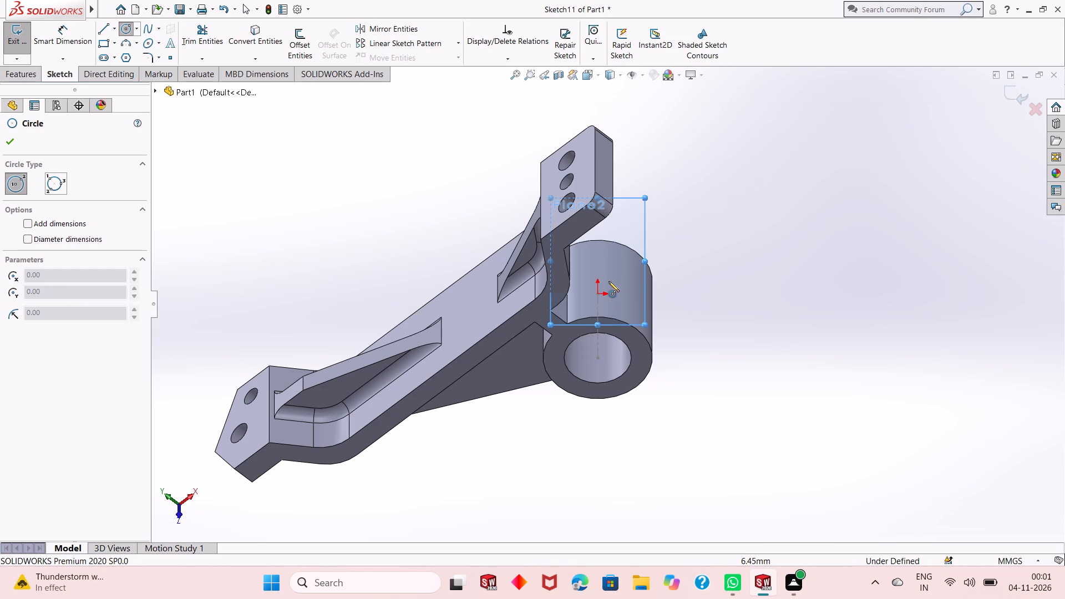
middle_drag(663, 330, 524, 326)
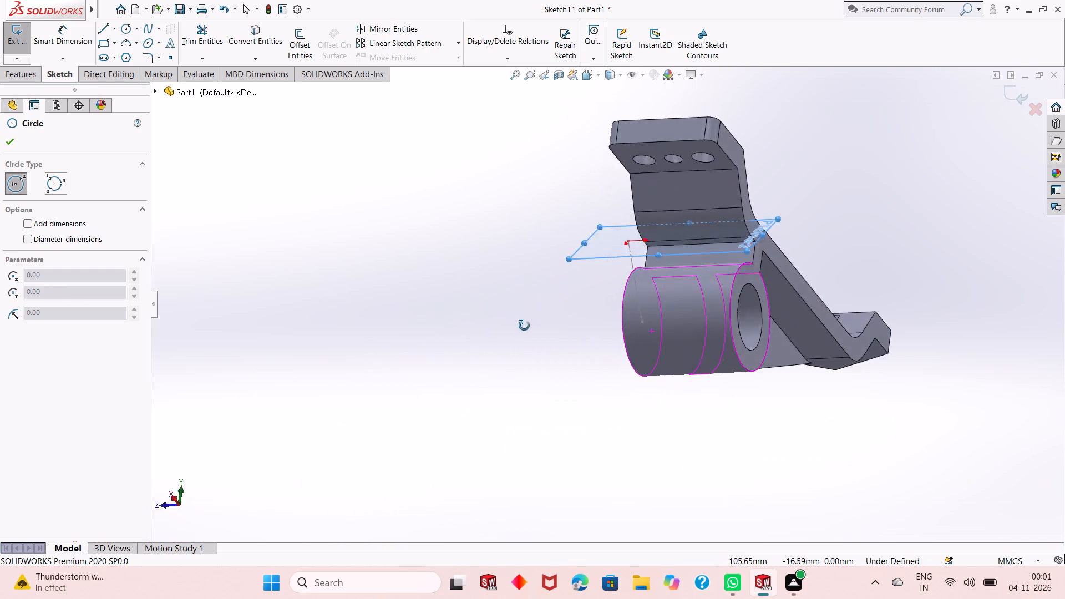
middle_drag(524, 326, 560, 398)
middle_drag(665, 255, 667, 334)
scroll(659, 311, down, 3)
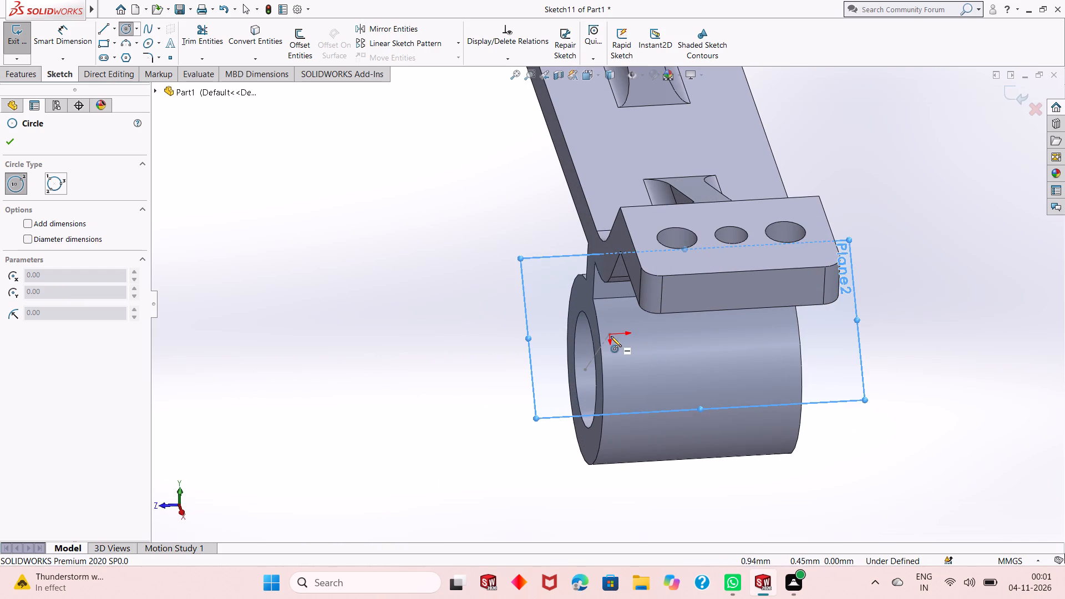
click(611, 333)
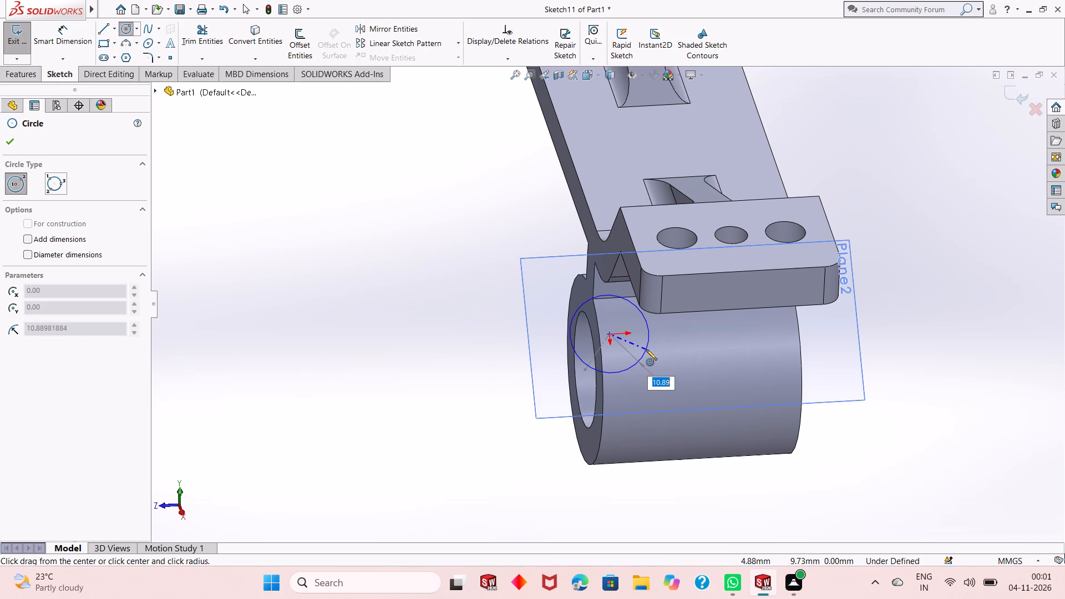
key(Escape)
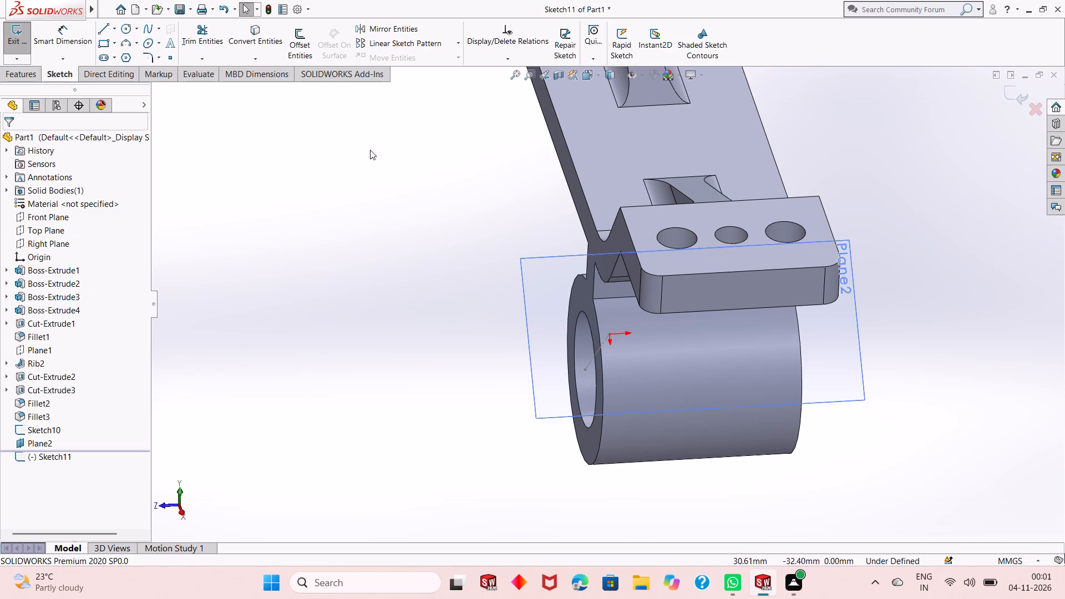
Sketch a circle about 8.35 mm in diameter on the angled plane, over the cylinder near its mid-length.
click(125, 28)
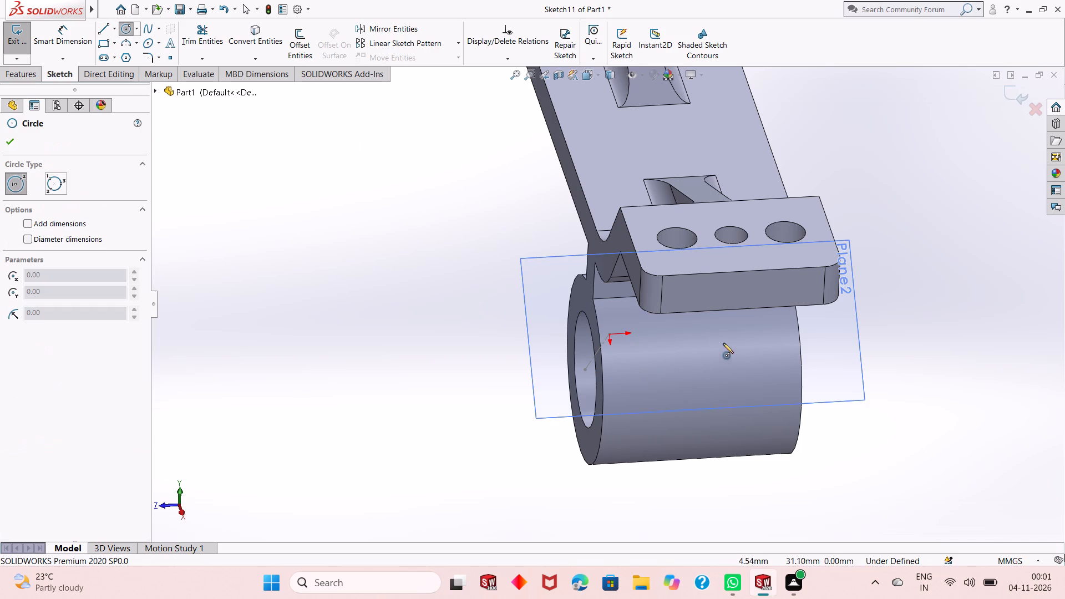
click(701, 328)
click(701, 343)
key(Escape)
key(Escape)
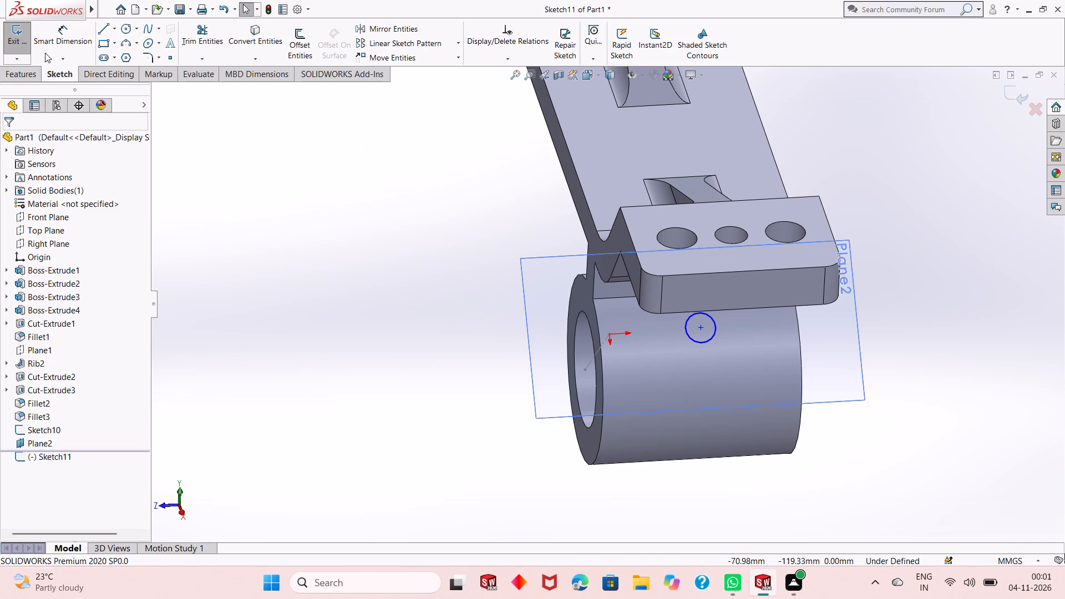
Add a diameter dimension to the sketched circle.
click(49, 41)
click(713, 338)
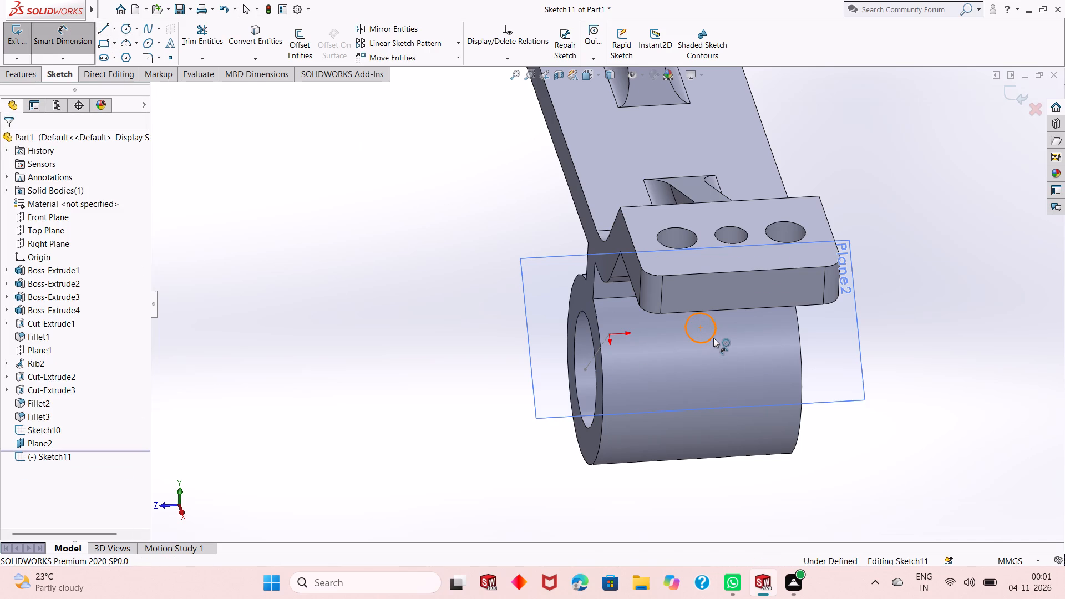
click(910, 423)
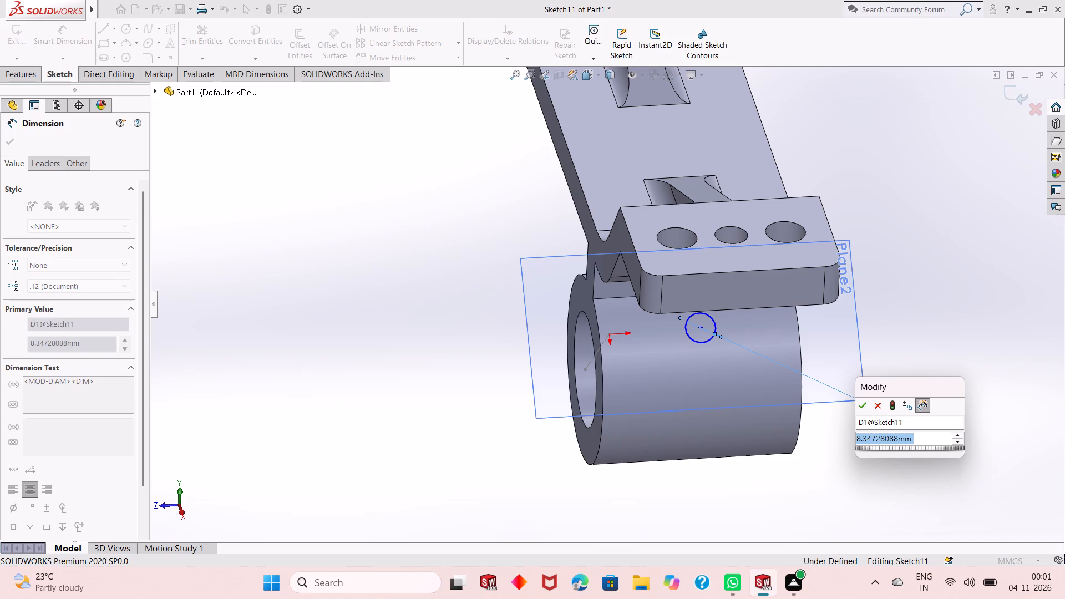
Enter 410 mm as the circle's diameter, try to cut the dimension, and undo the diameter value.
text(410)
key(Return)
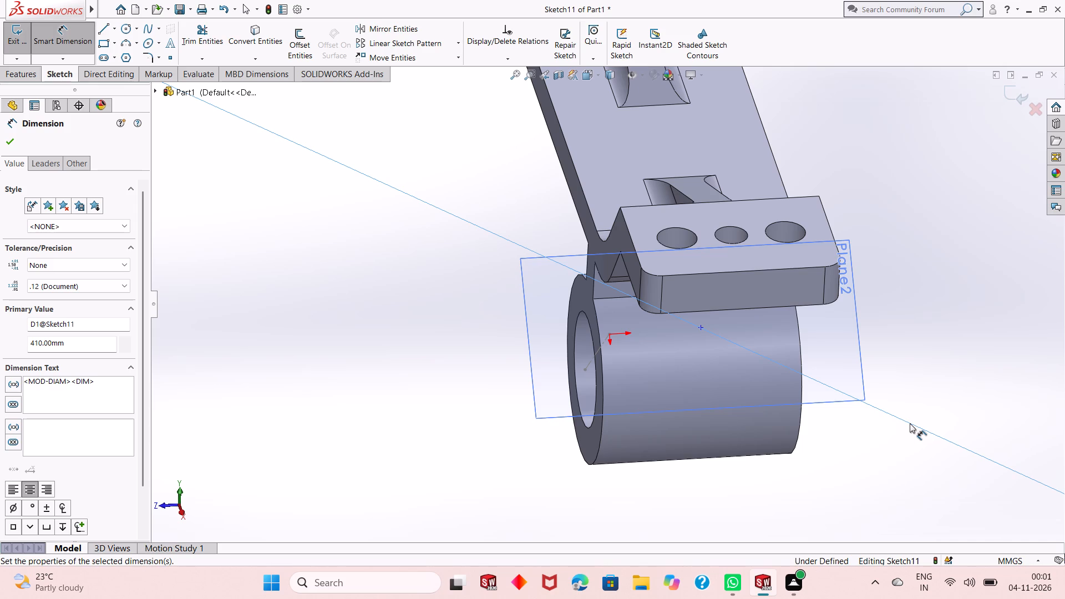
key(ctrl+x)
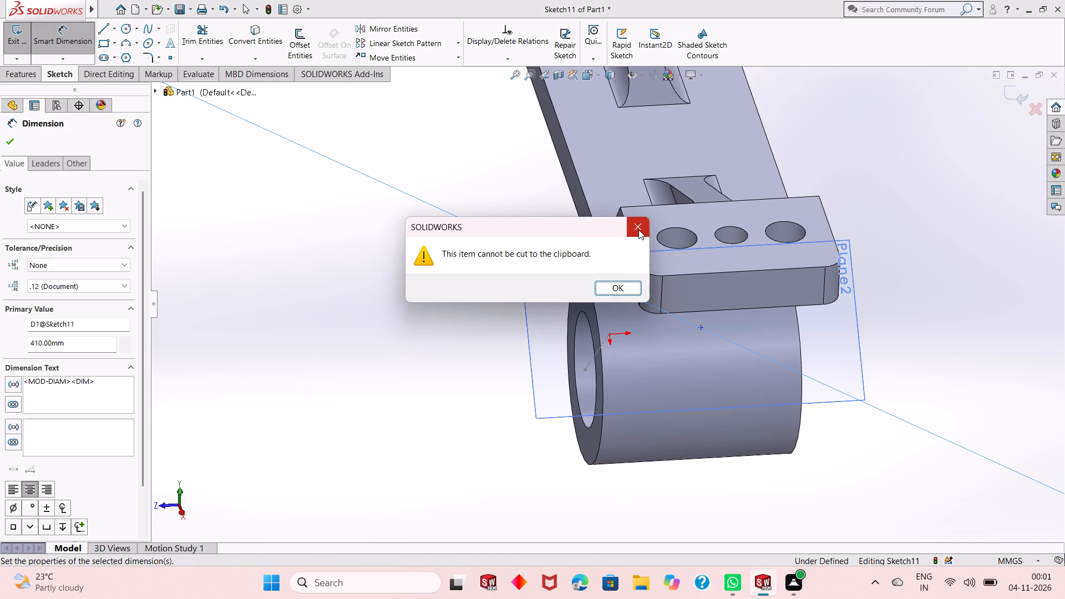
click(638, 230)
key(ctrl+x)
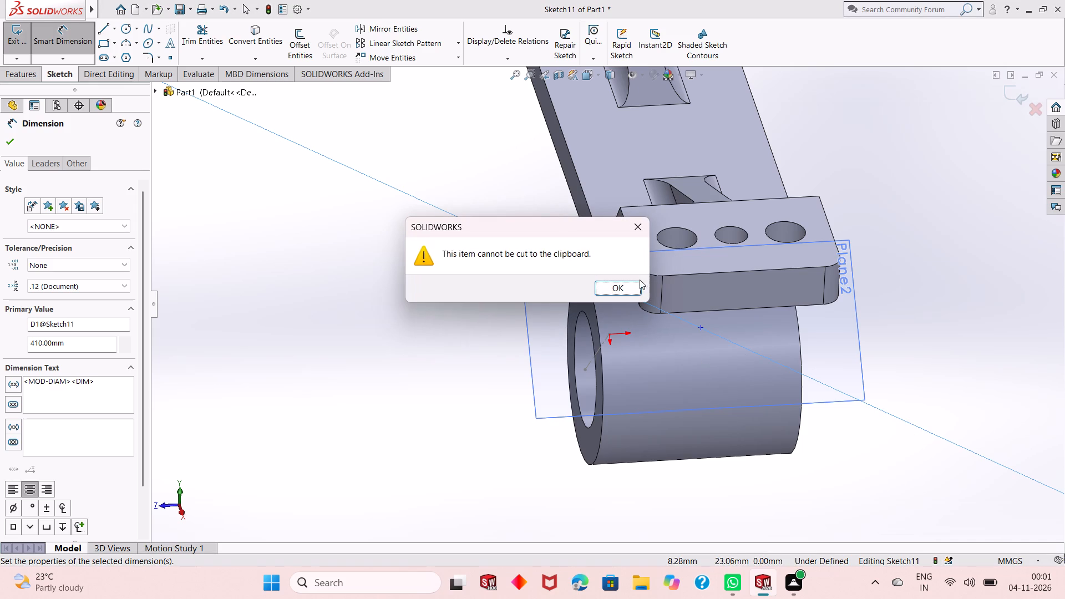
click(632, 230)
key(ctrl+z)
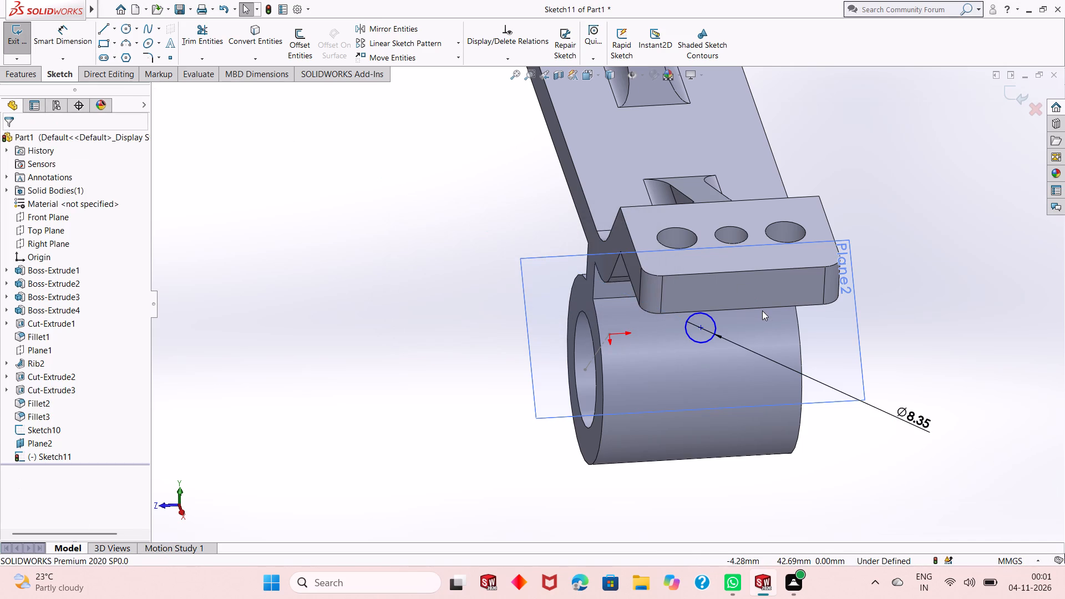
Set the circle's diameter to 10 mm, also entering 10 as the name of its dimension.
click(67, 39)
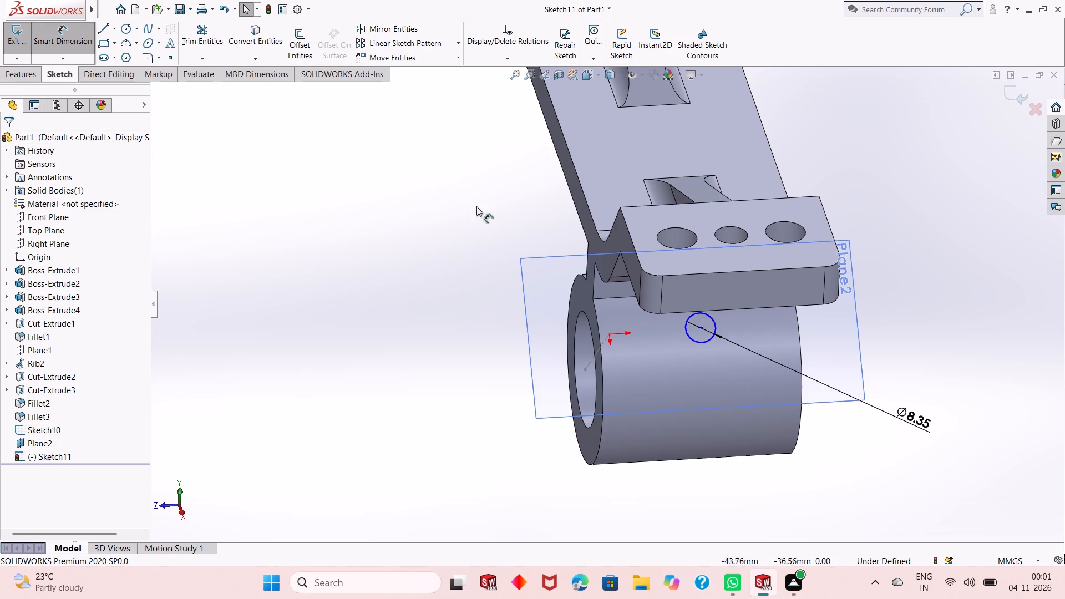
key(Escape)
double_click(931, 427)
triple_click(932, 427)
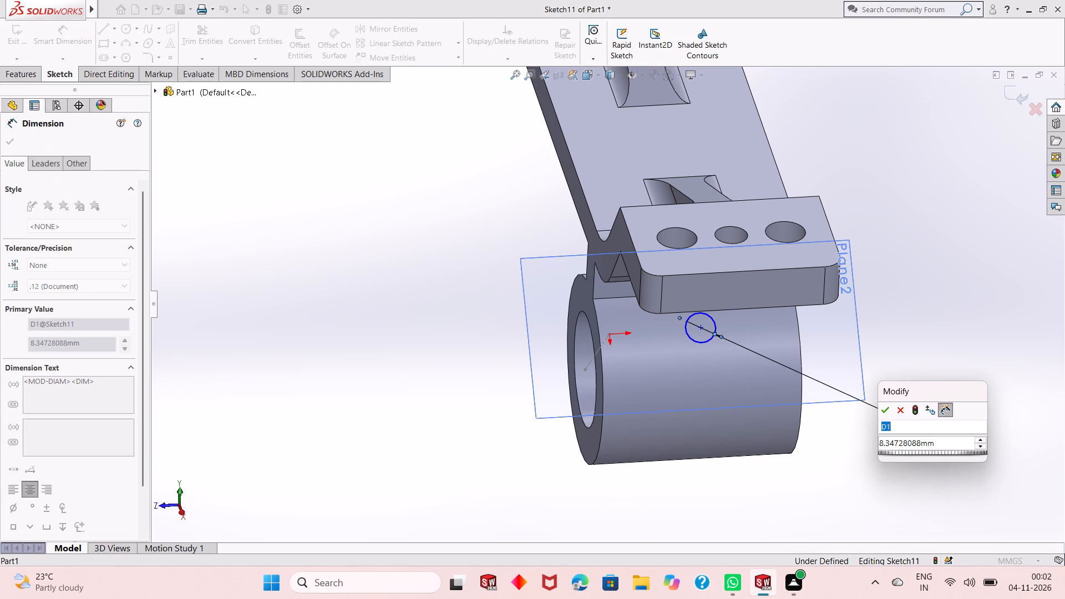
text(10)
key(Return)
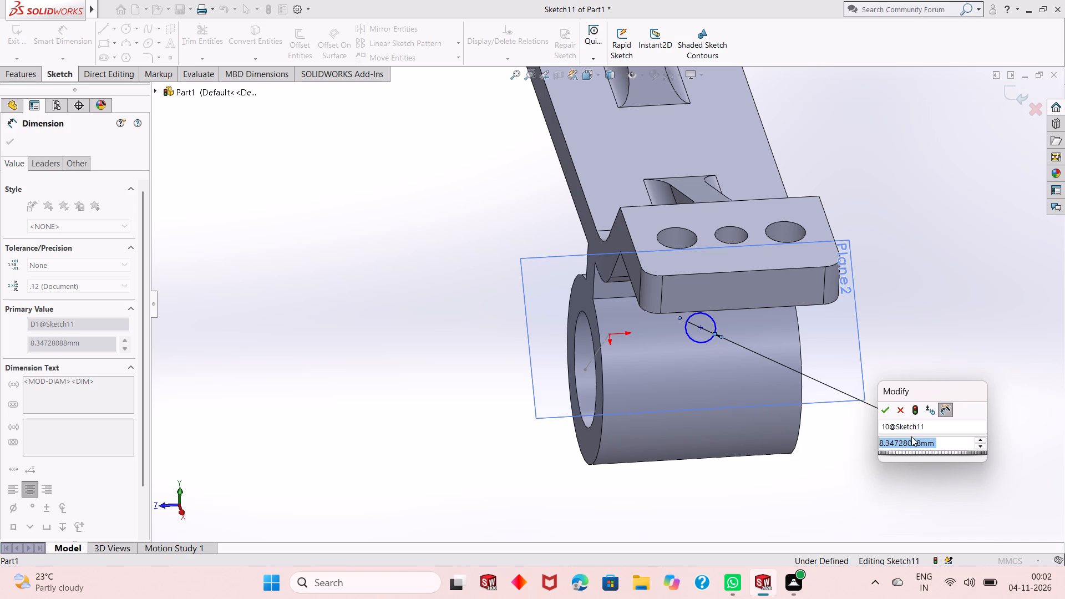
text(10)
key(Return)
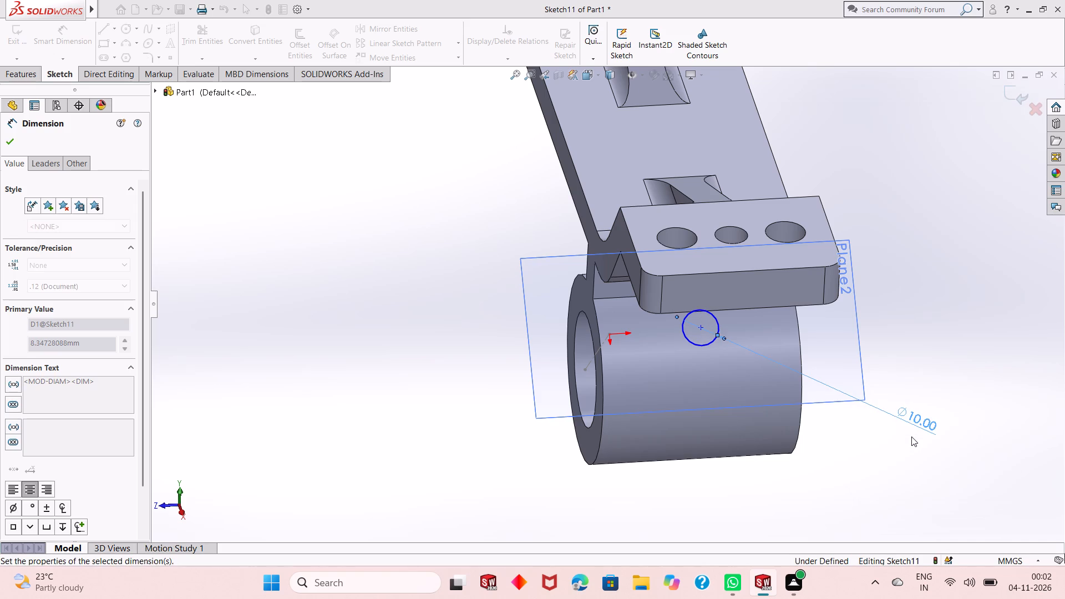
key(Escape)
key(Escape)
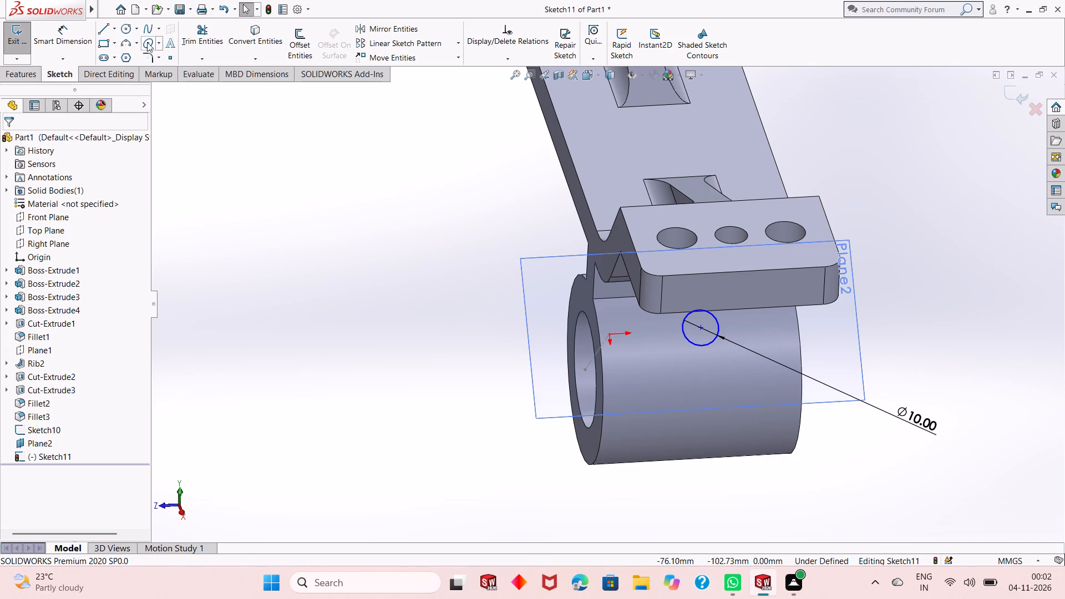
Dimension the circle's centre from the cylinder's front end-face edge as 55/2 mm.
drag(72, 38, 71, 43)
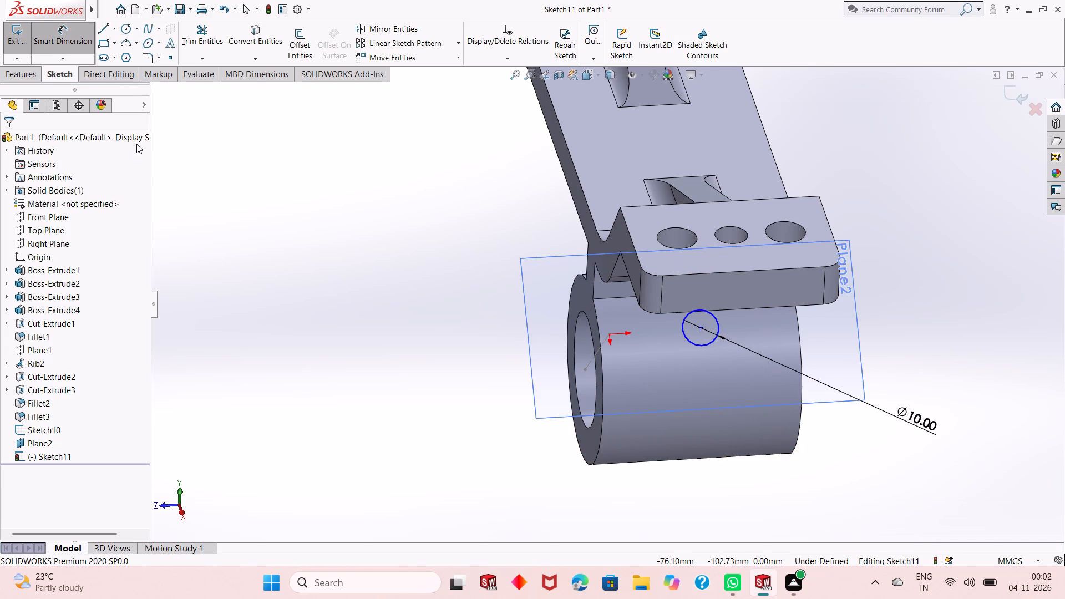
click(702, 326)
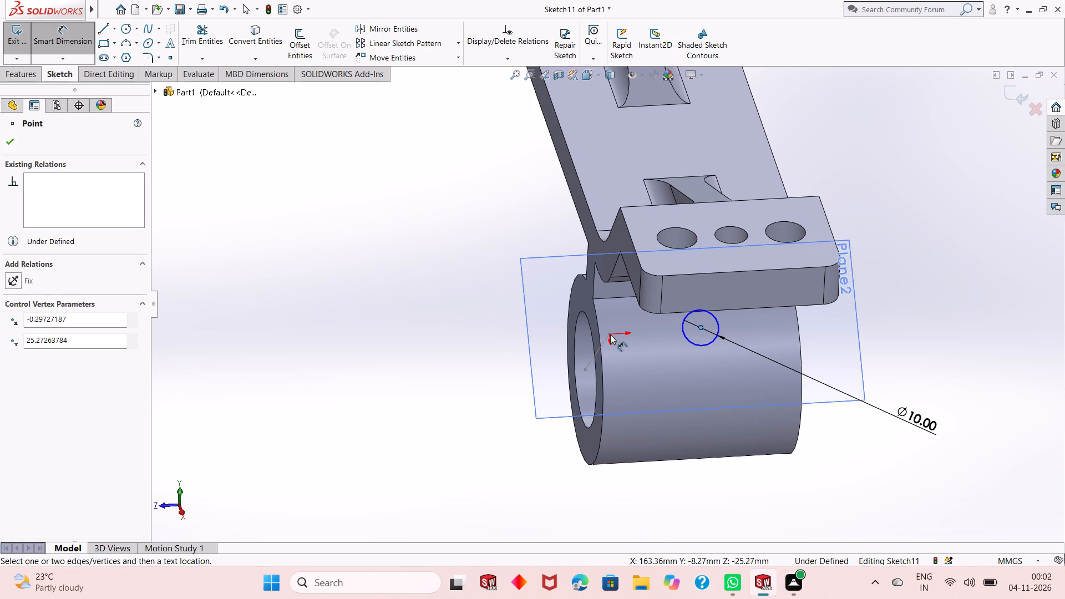
click(611, 334)
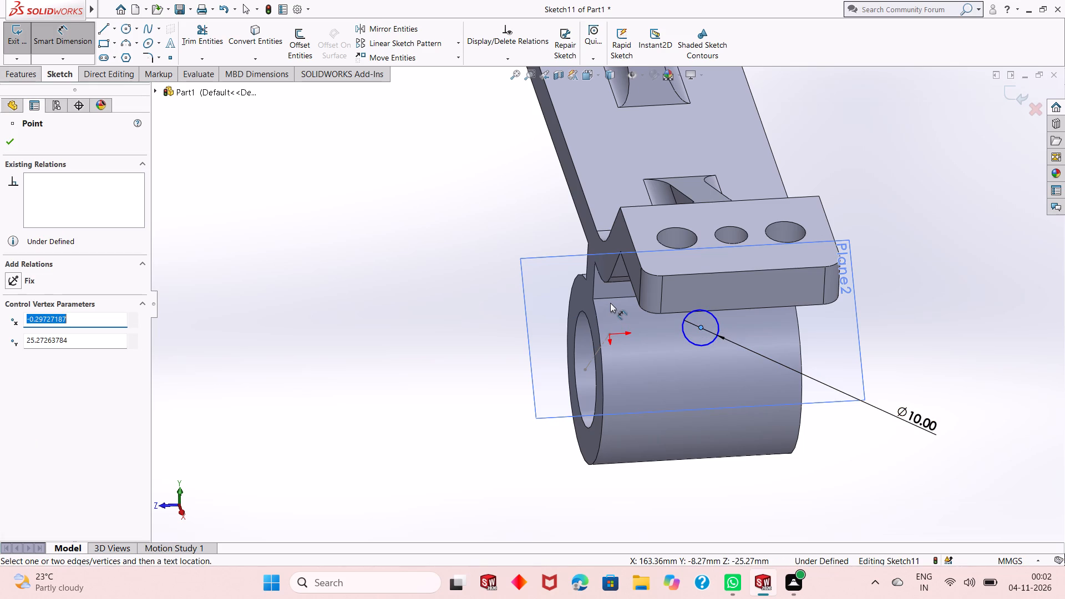
click(601, 368)
click(637, 478)
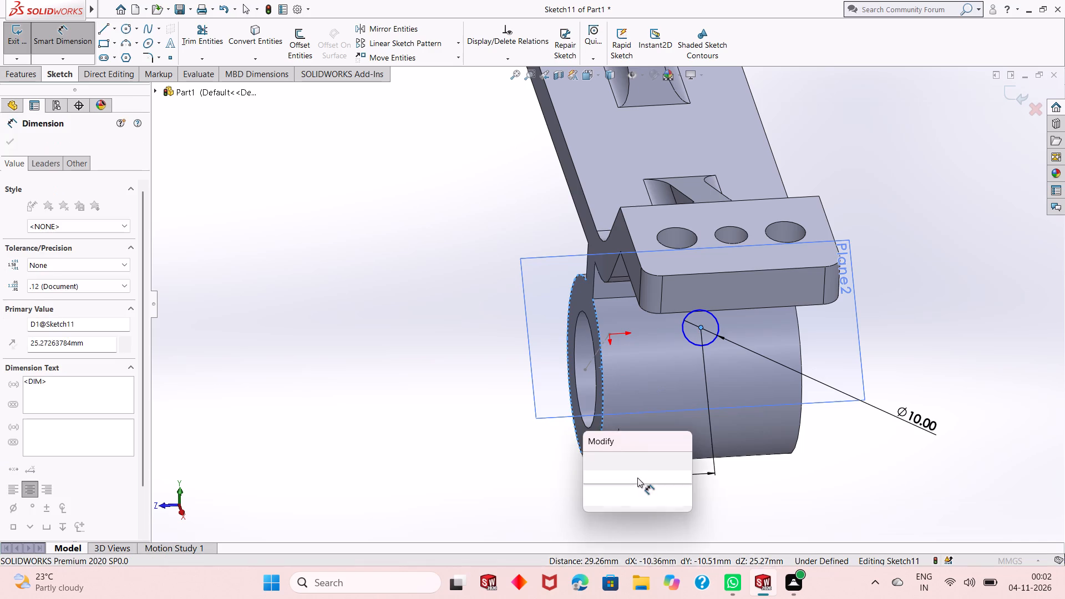
text(55/2)
key(Return)
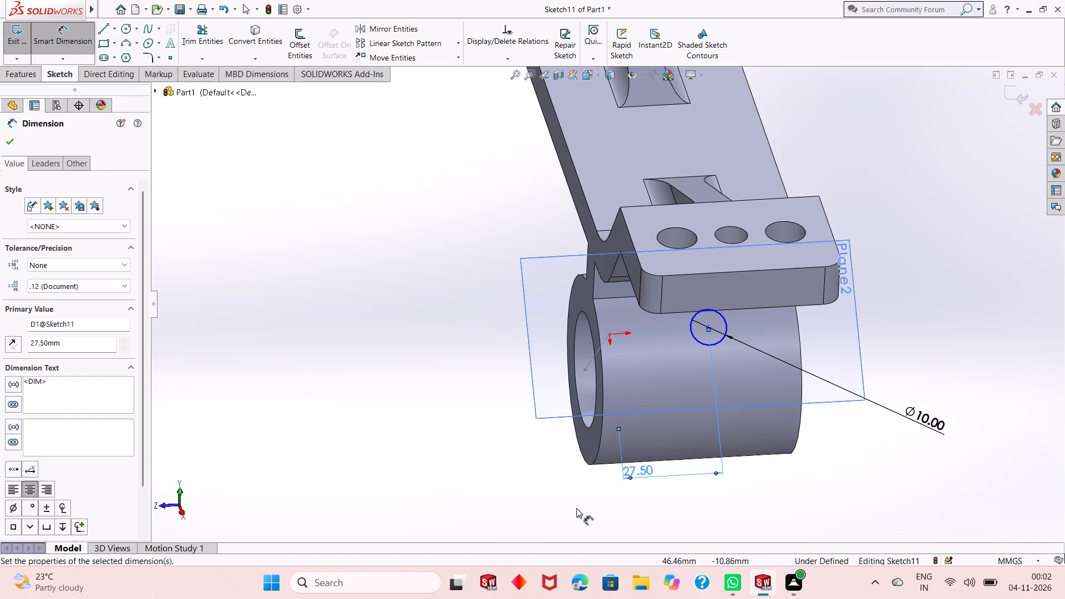
Dimension the circle's centre as 15 mm from the straight edge where the web meets the cylinder.
scroll(953, 482, down, 1)
middle_drag(767, 475, 741, 425)
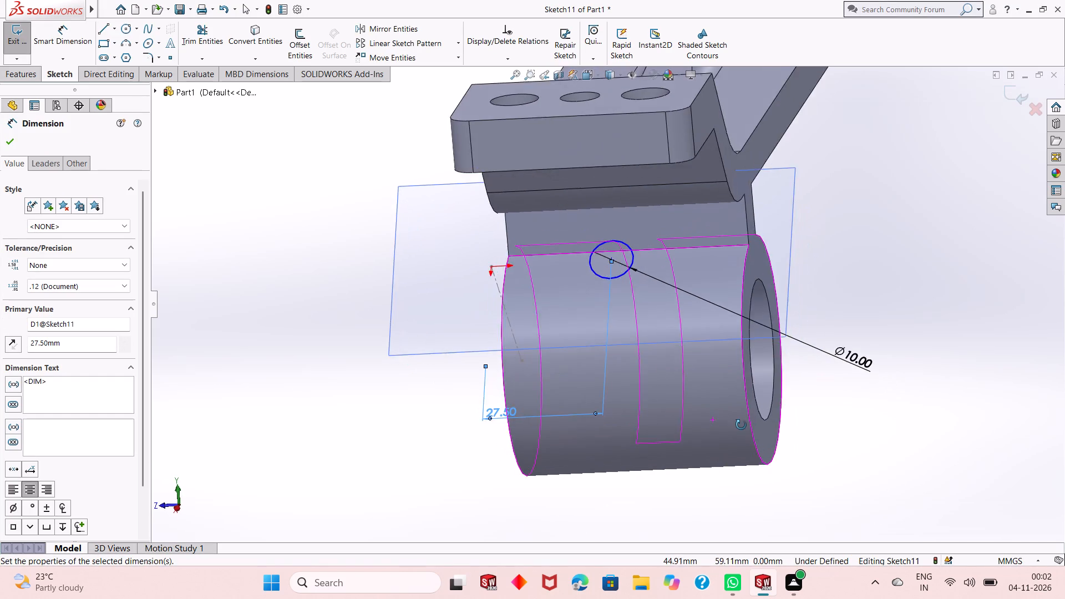
middle_drag(741, 425, 738, 372)
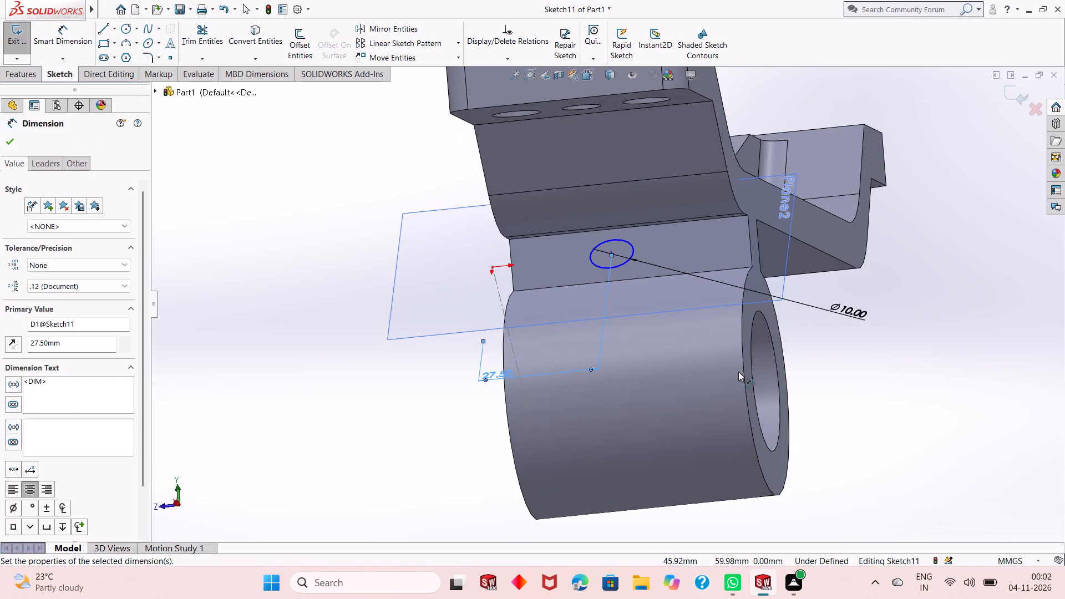
middle_drag(569, 287, 604, 358)
scroll(605, 358, up, 2)
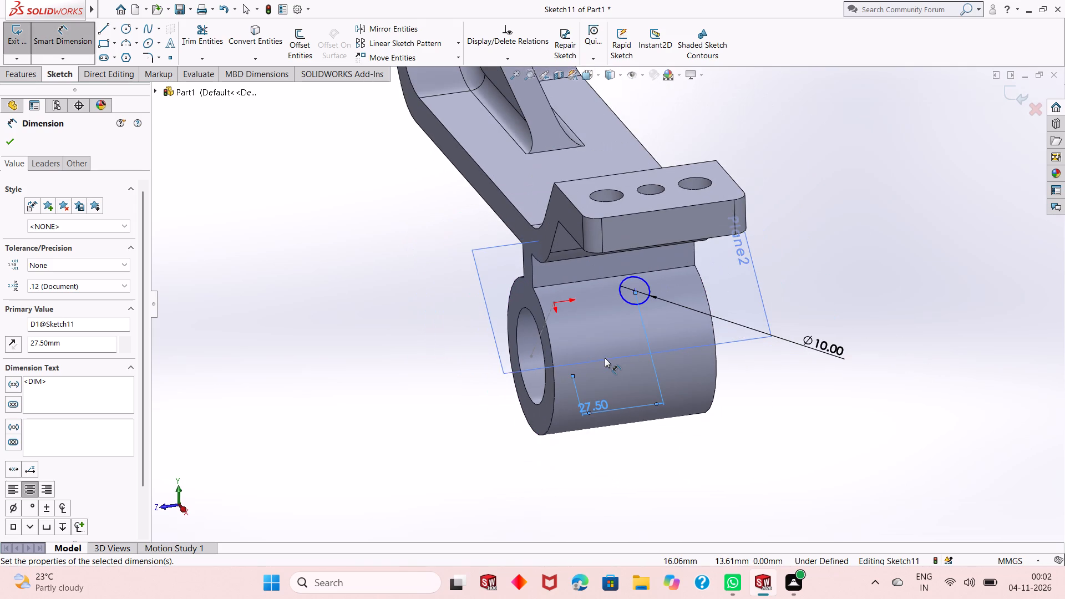
click(636, 290)
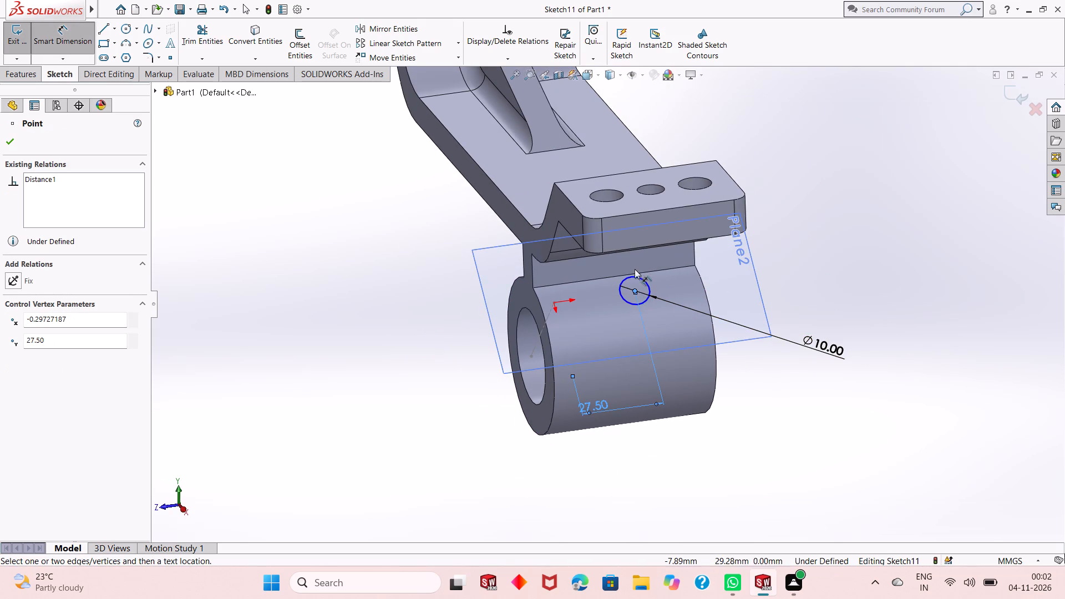
click(642, 271)
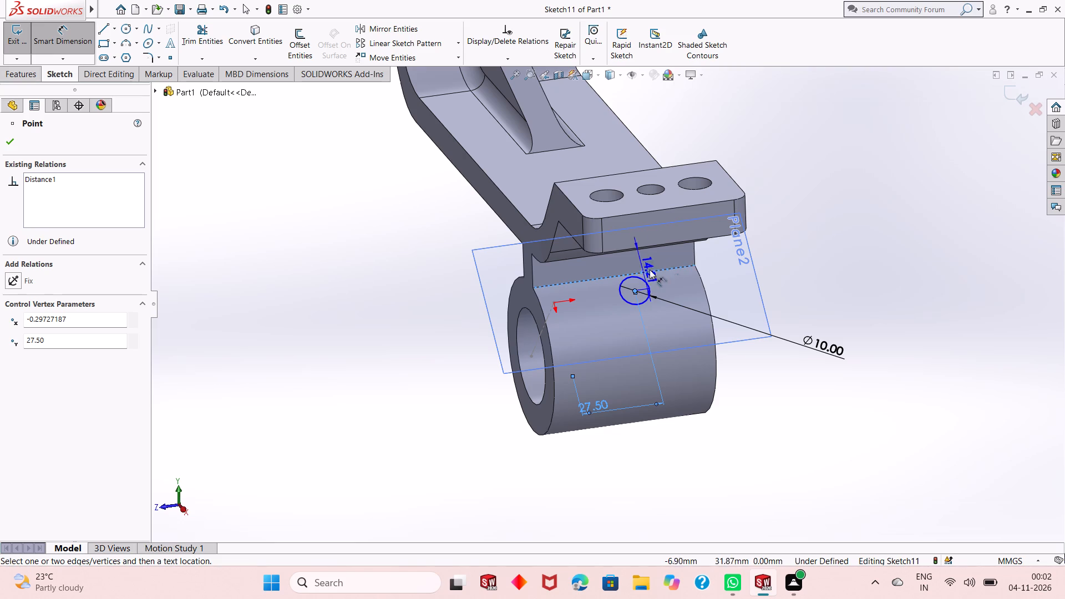
click(781, 241)
text(15)
key(Return)
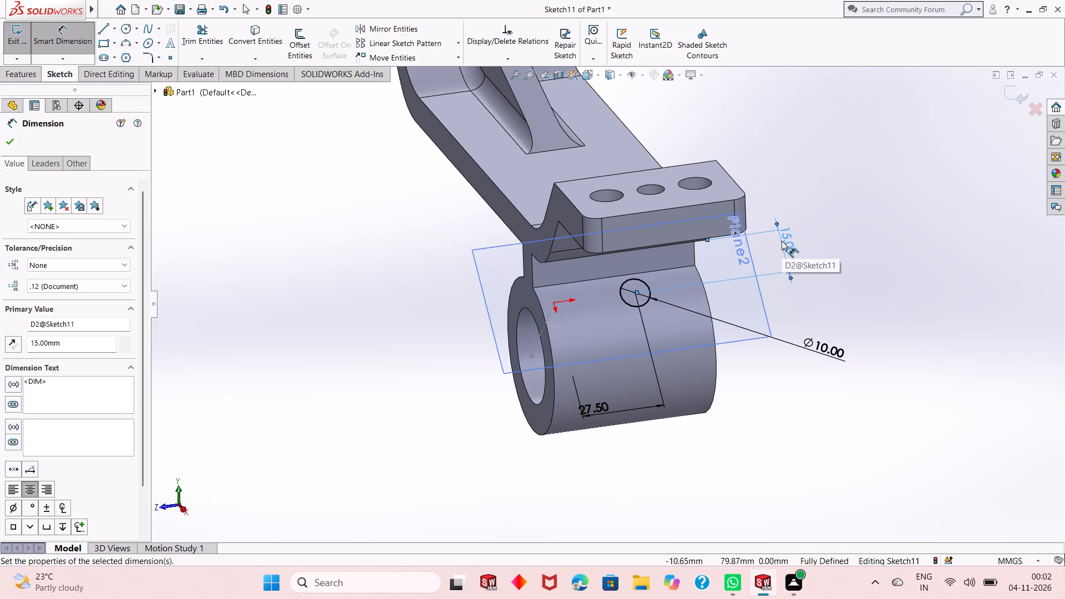
middle_drag(682, 328, 707, 258)
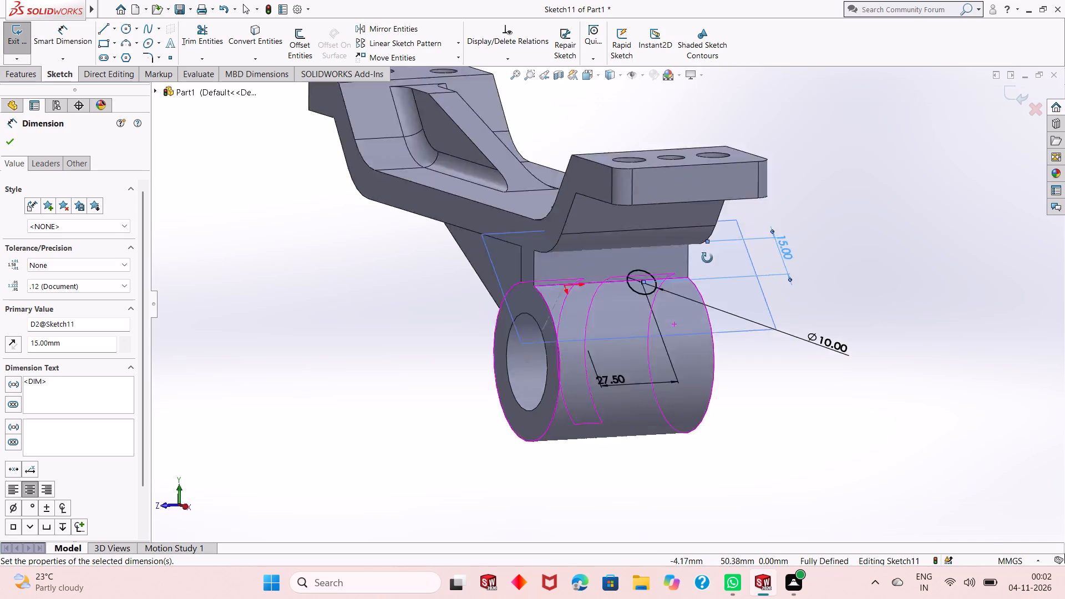
middle_drag(707, 258, 772, 282)
scroll(557, 317, up, 1)
middle_drag(572, 291, 572, 317)
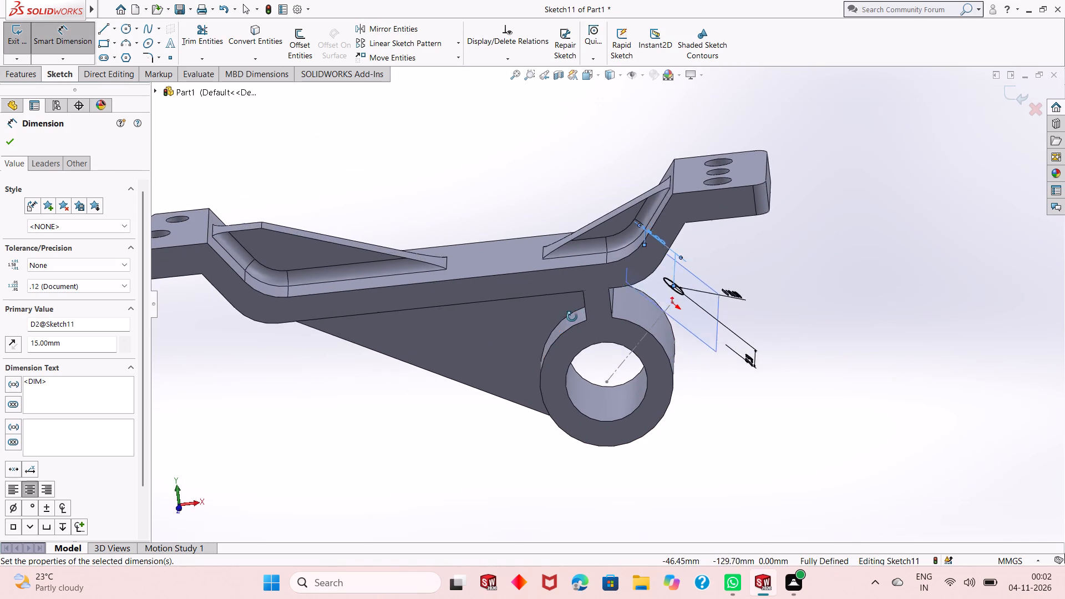
middle_drag(572, 317, 569, 322)
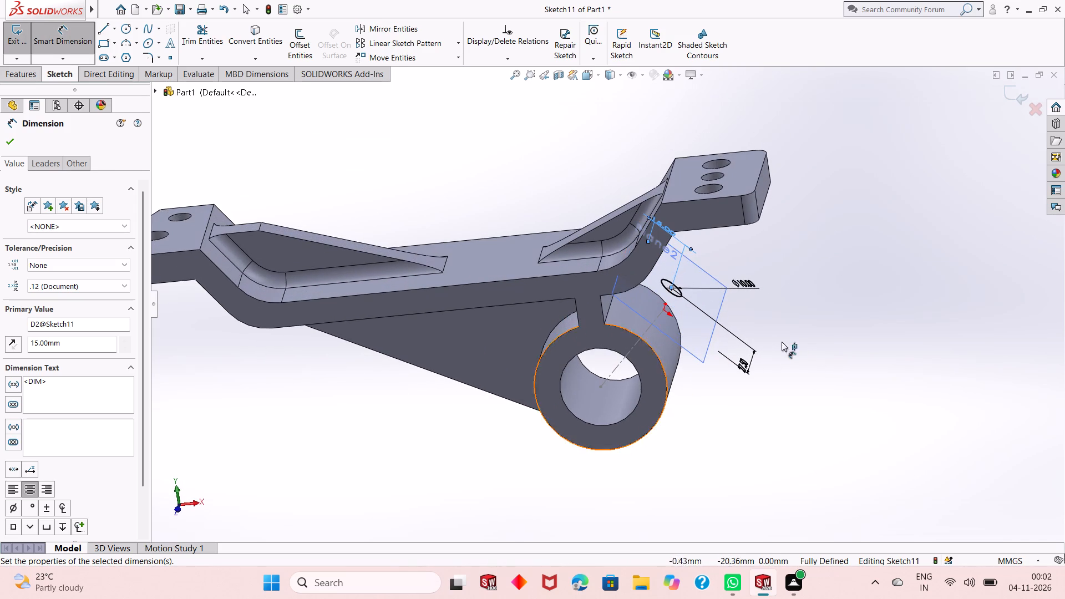
scroll(504, 329, up, 1)
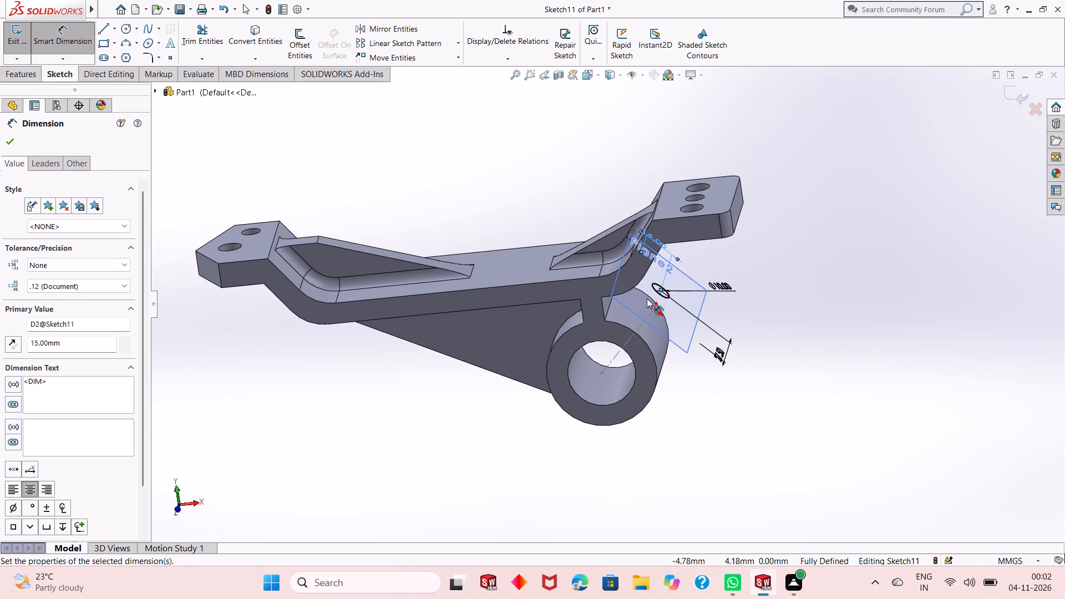
key(Escape)
key(Escape)
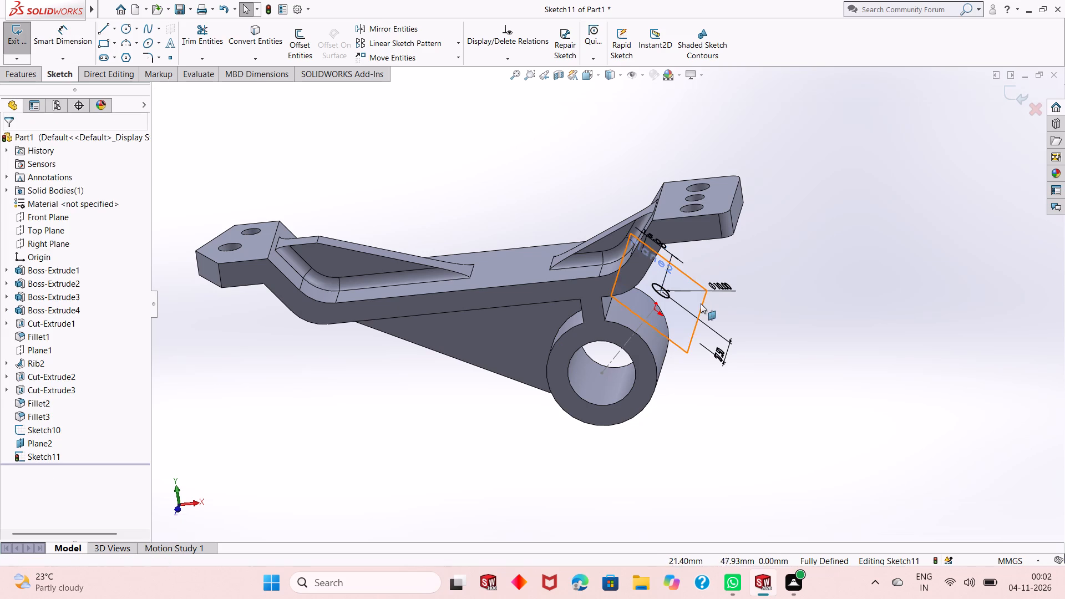
key(Escape)
Close the circle's sketch and hide the angled reference plane.
right_click(697, 295)
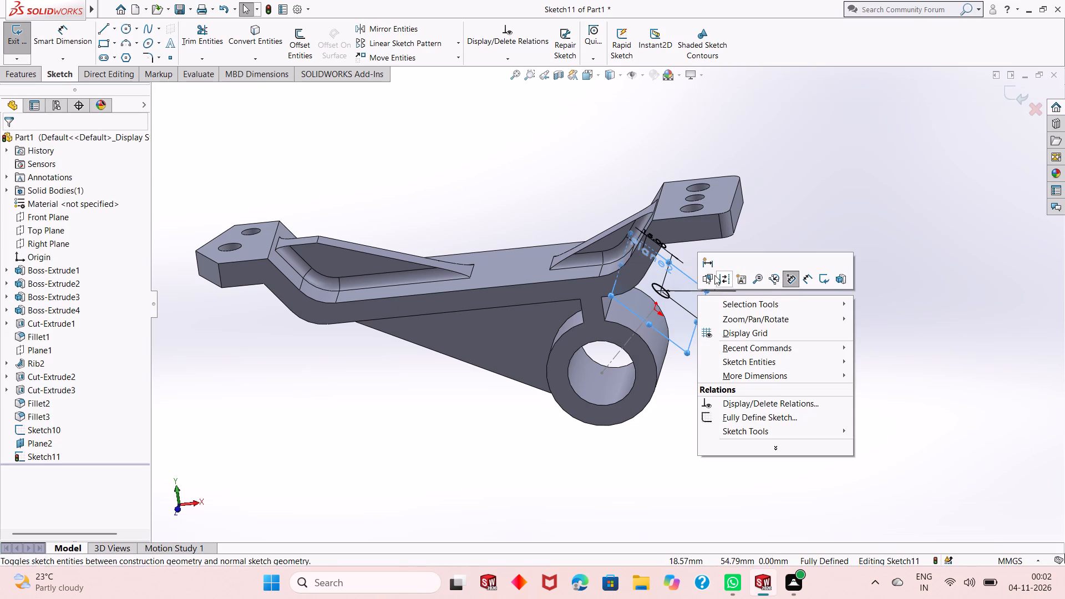
key(Escape)
key(Escape)
key(Escape)
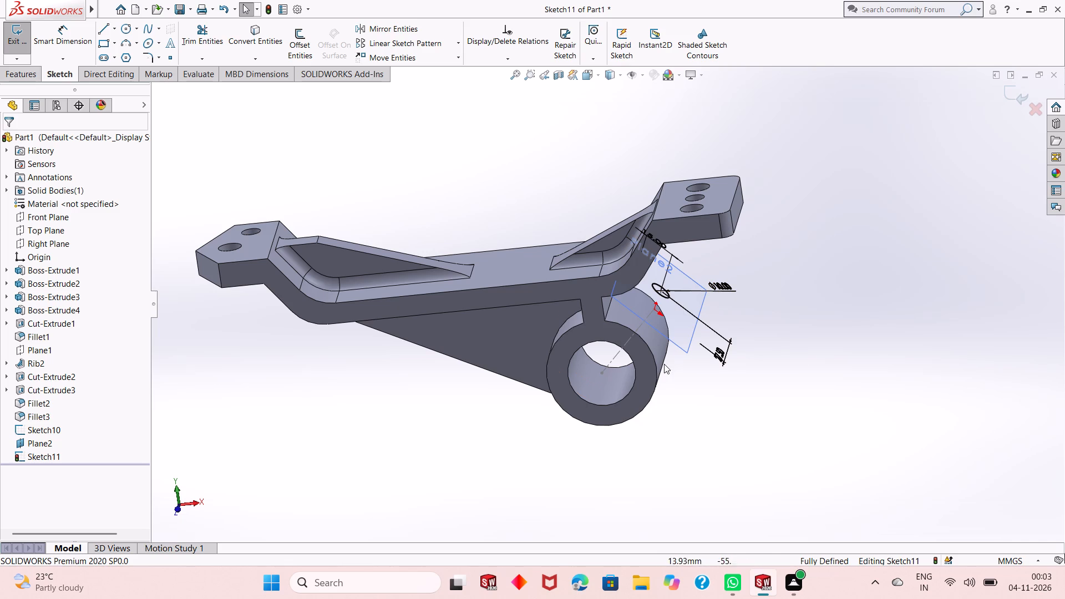
right_click(692, 302)
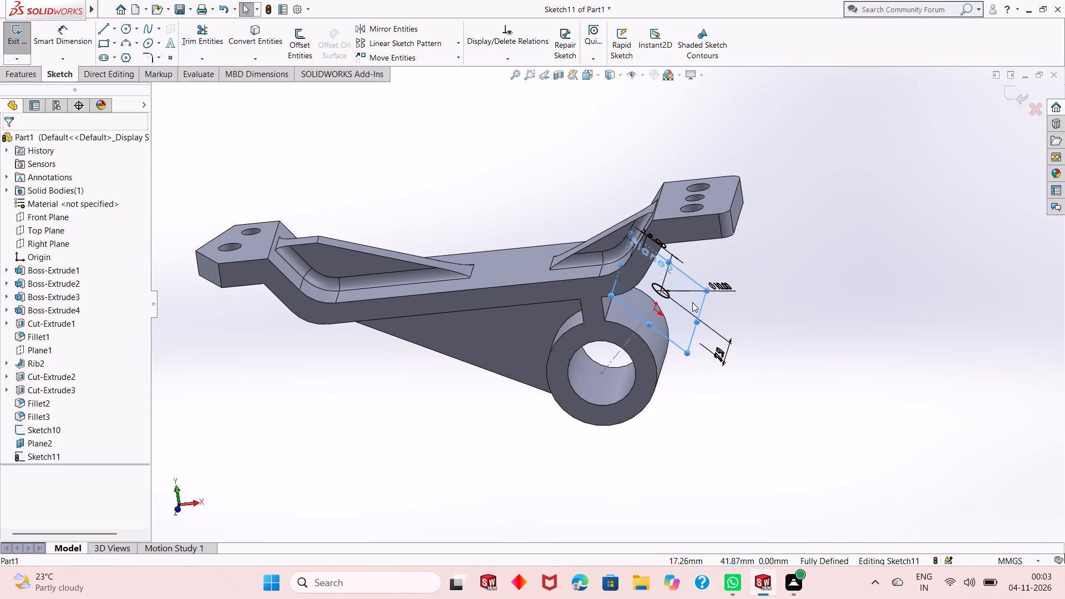
click(809, 225)
click(1012, 92)
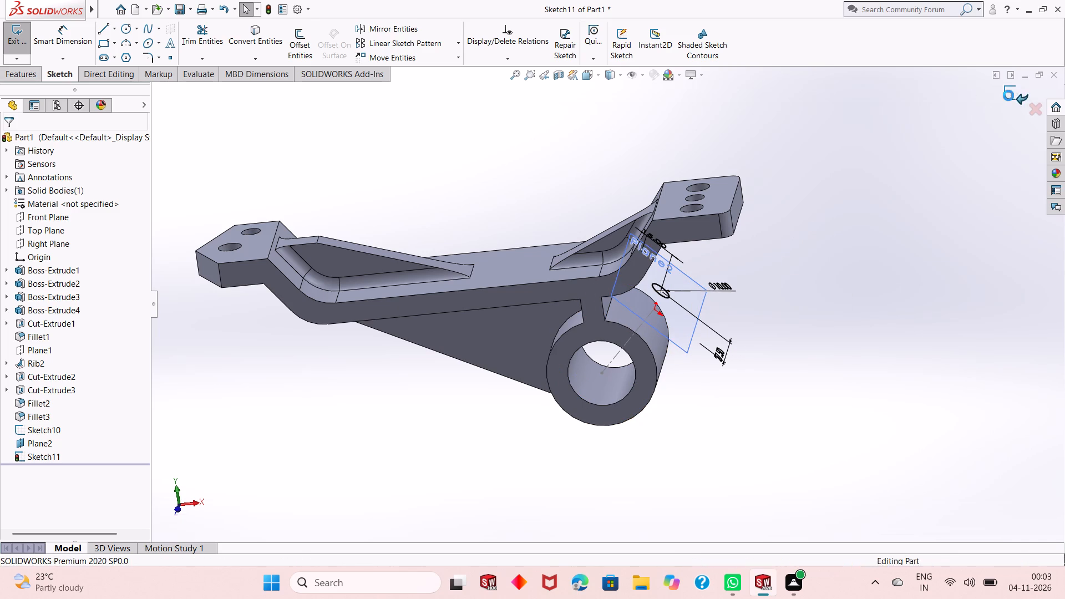
right_click(698, 307)
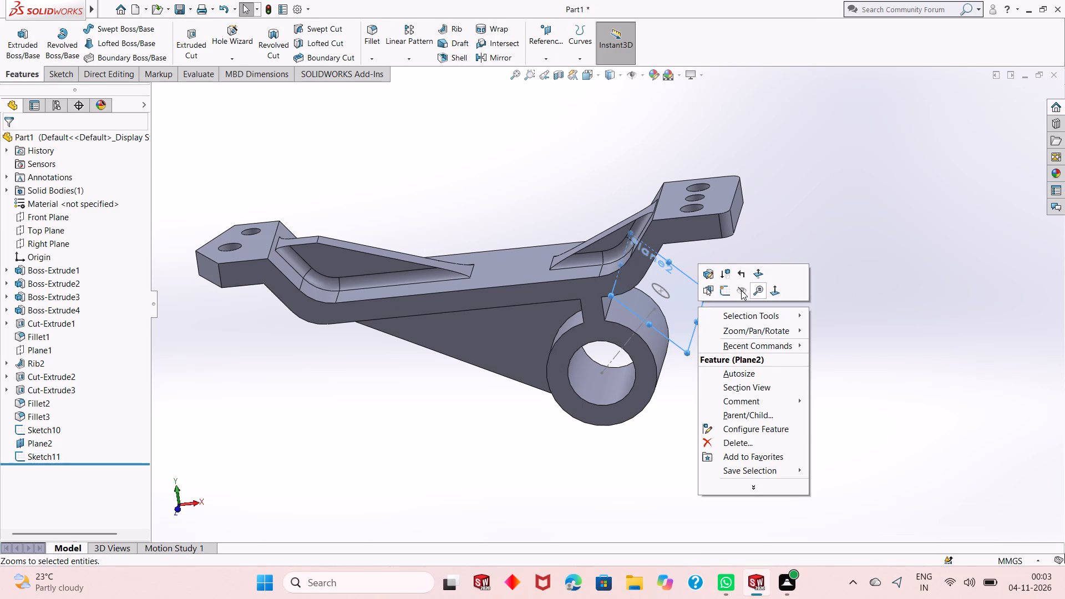
click(741, 291)
scroll(696, 348, up, 2)
middle_drag(696, 350, 732, 312)
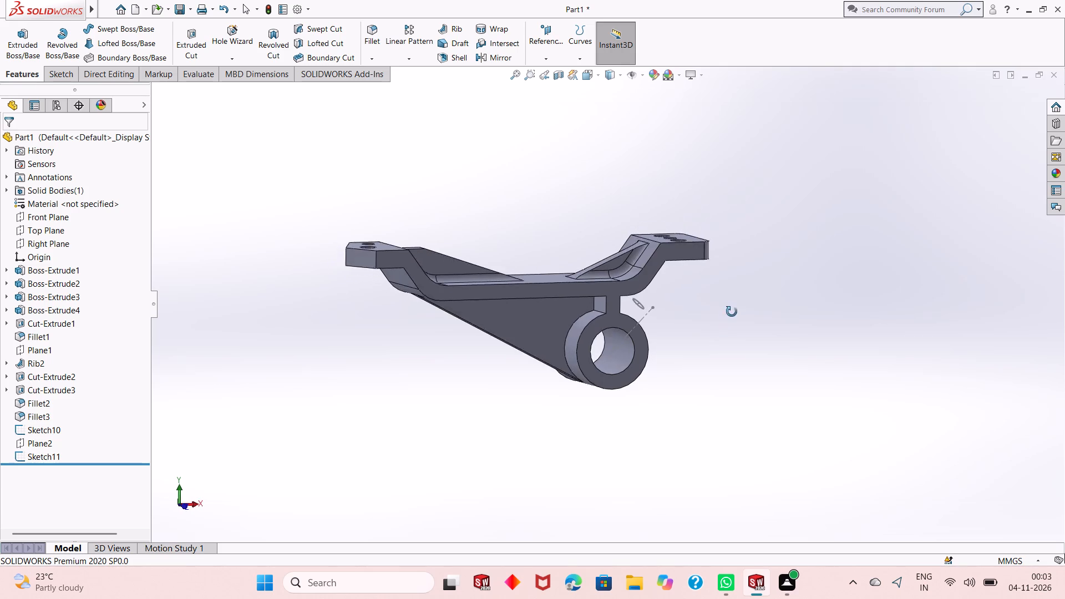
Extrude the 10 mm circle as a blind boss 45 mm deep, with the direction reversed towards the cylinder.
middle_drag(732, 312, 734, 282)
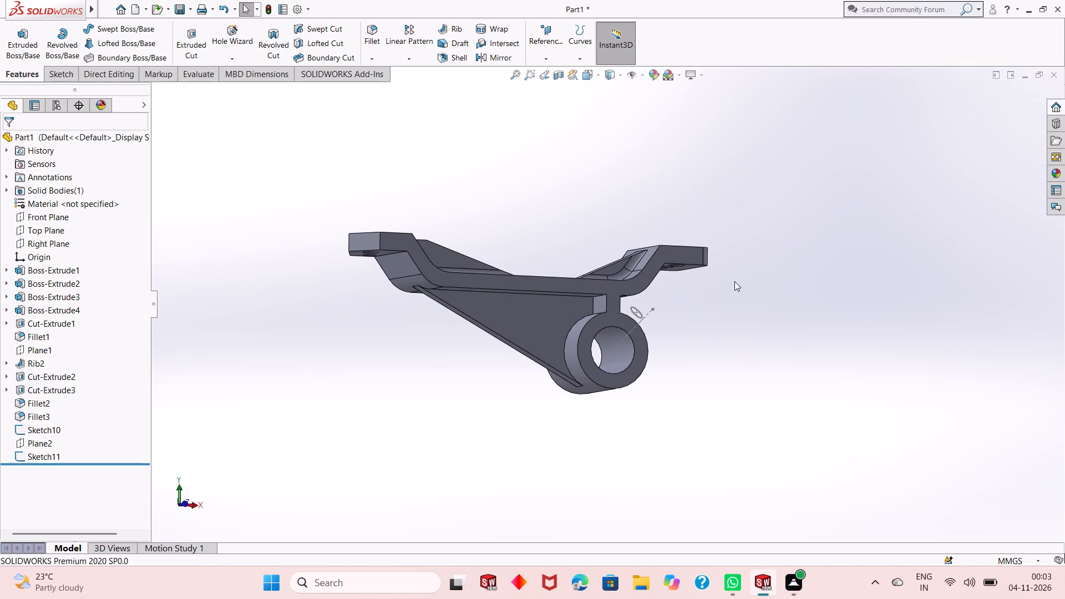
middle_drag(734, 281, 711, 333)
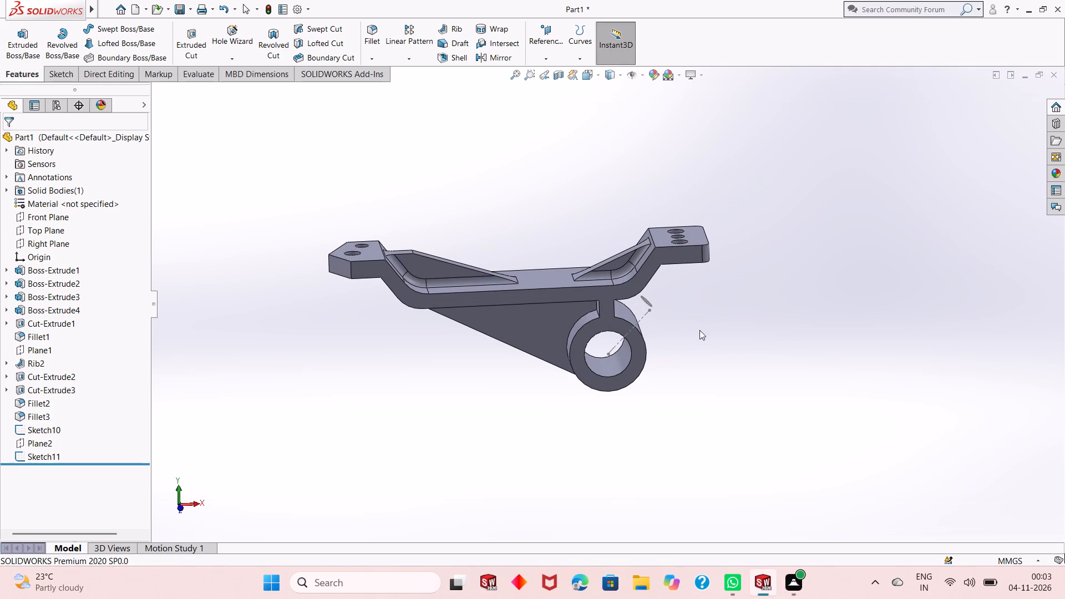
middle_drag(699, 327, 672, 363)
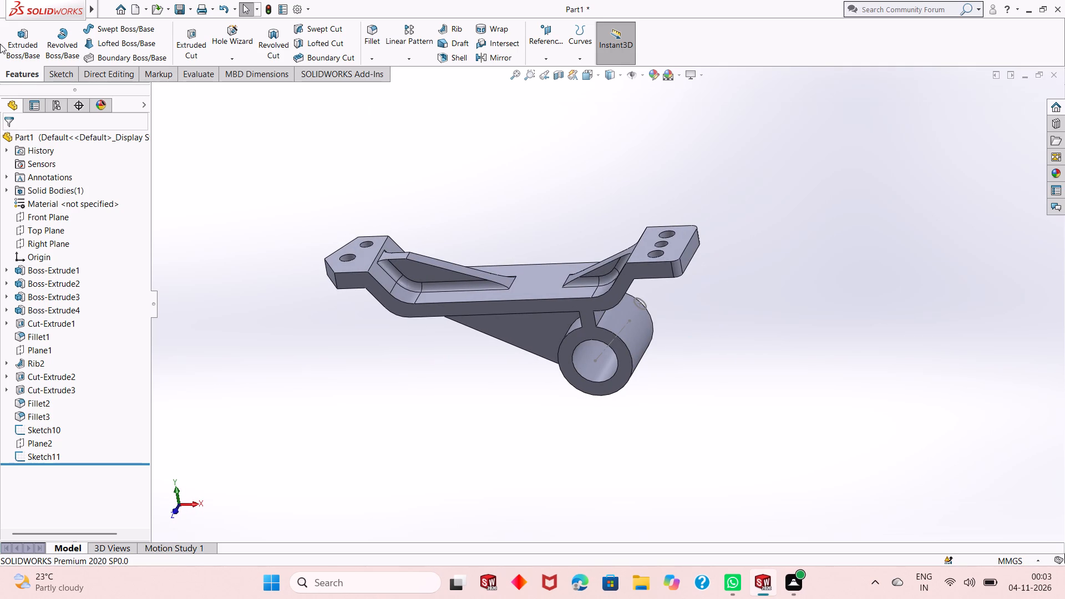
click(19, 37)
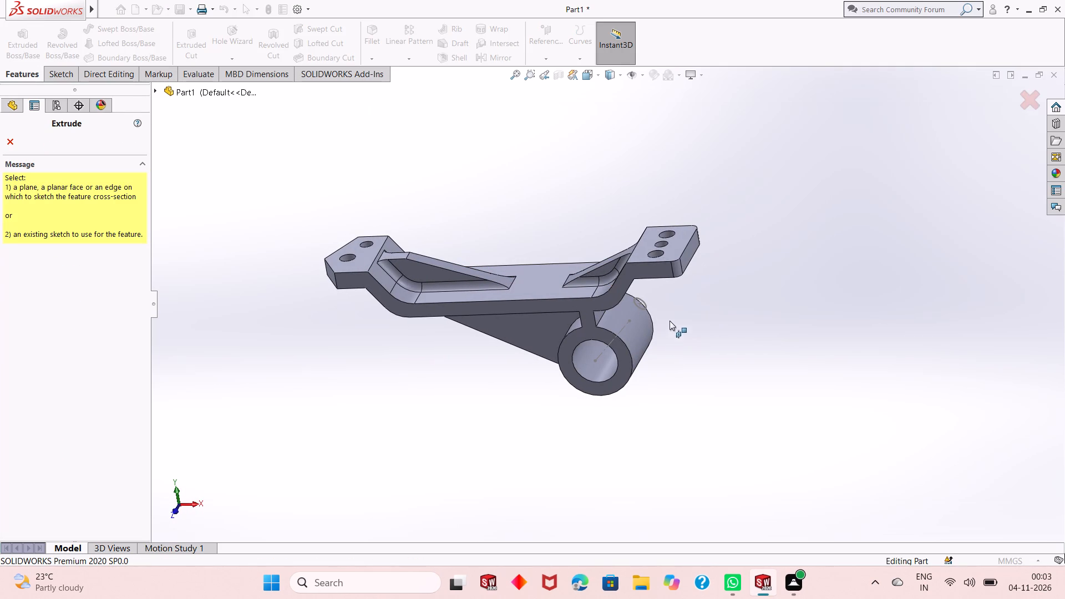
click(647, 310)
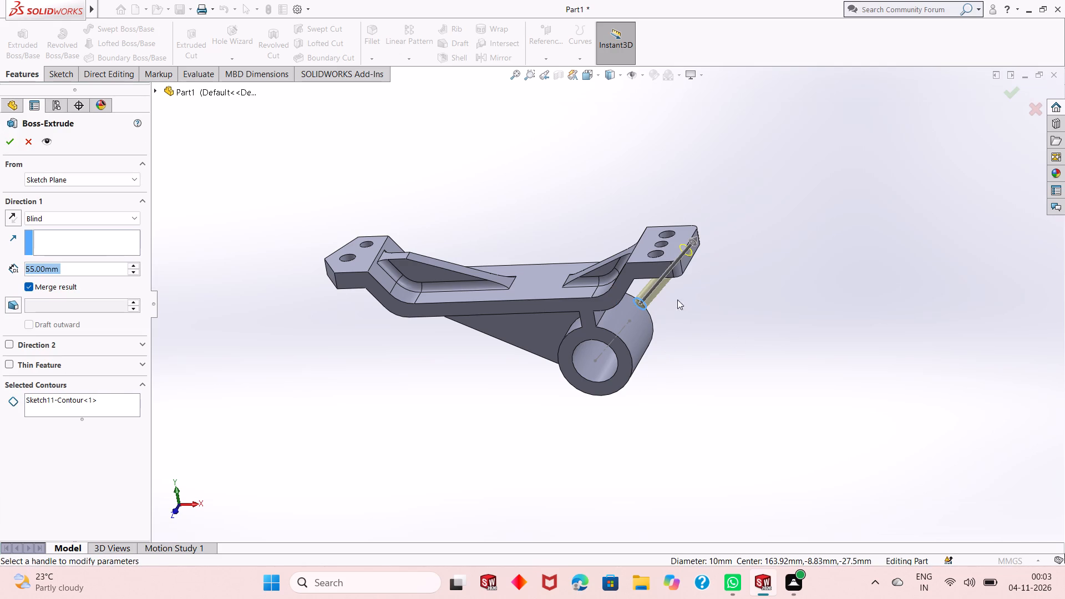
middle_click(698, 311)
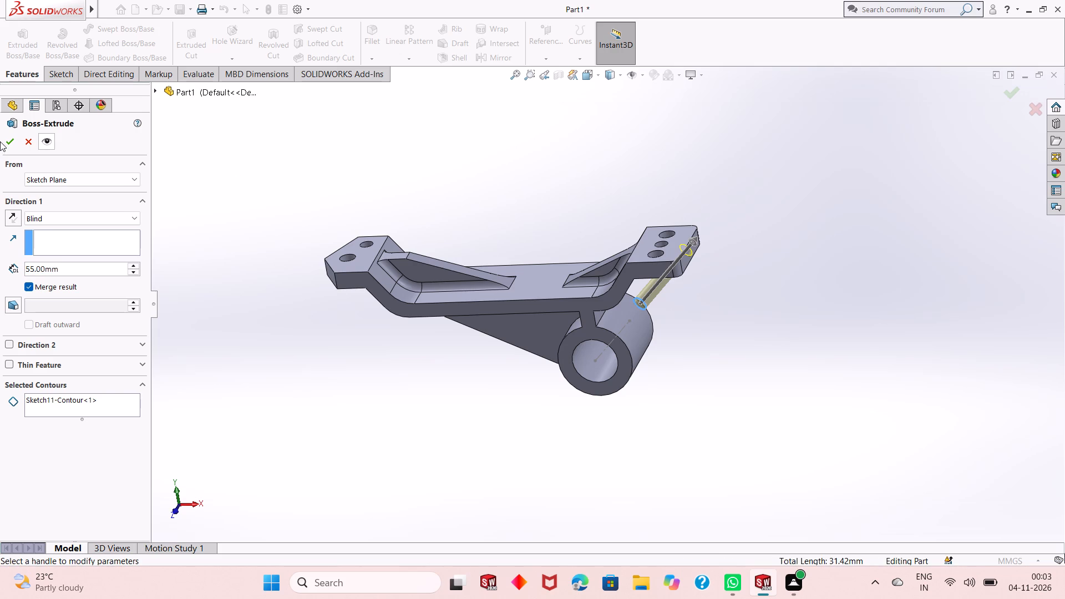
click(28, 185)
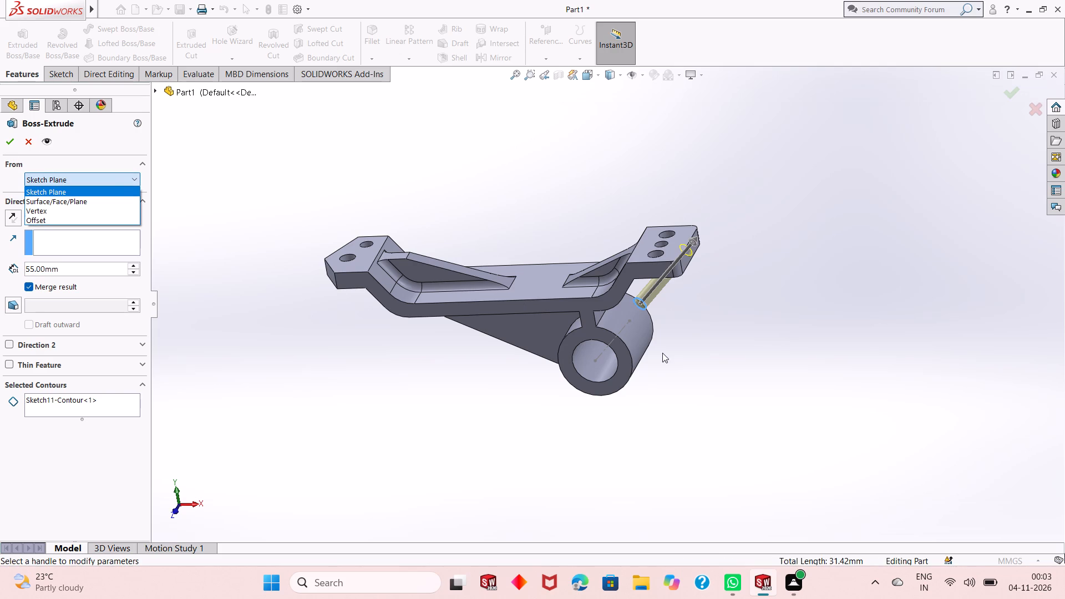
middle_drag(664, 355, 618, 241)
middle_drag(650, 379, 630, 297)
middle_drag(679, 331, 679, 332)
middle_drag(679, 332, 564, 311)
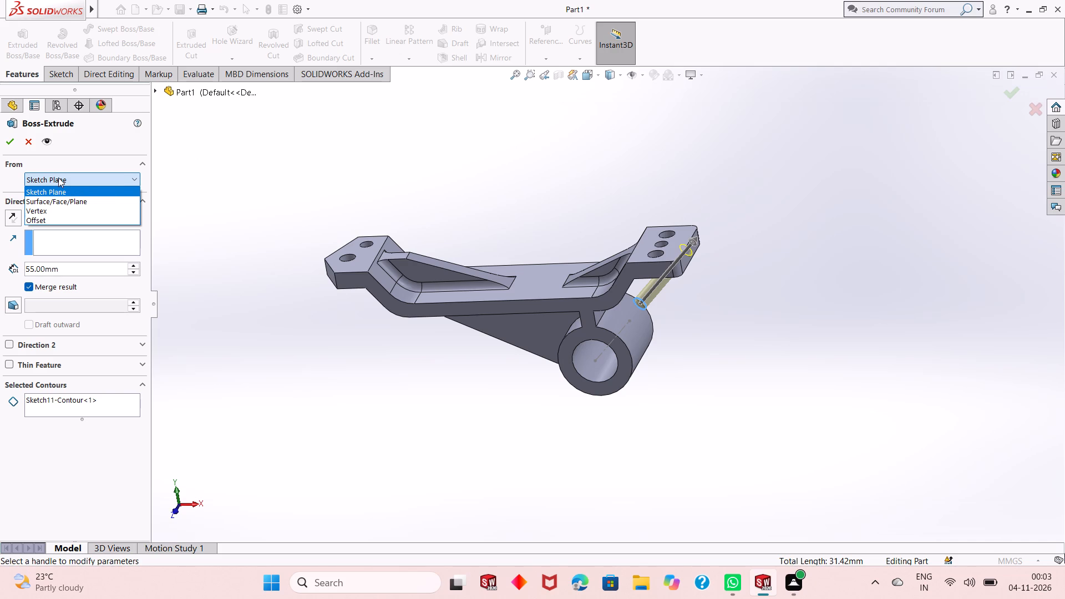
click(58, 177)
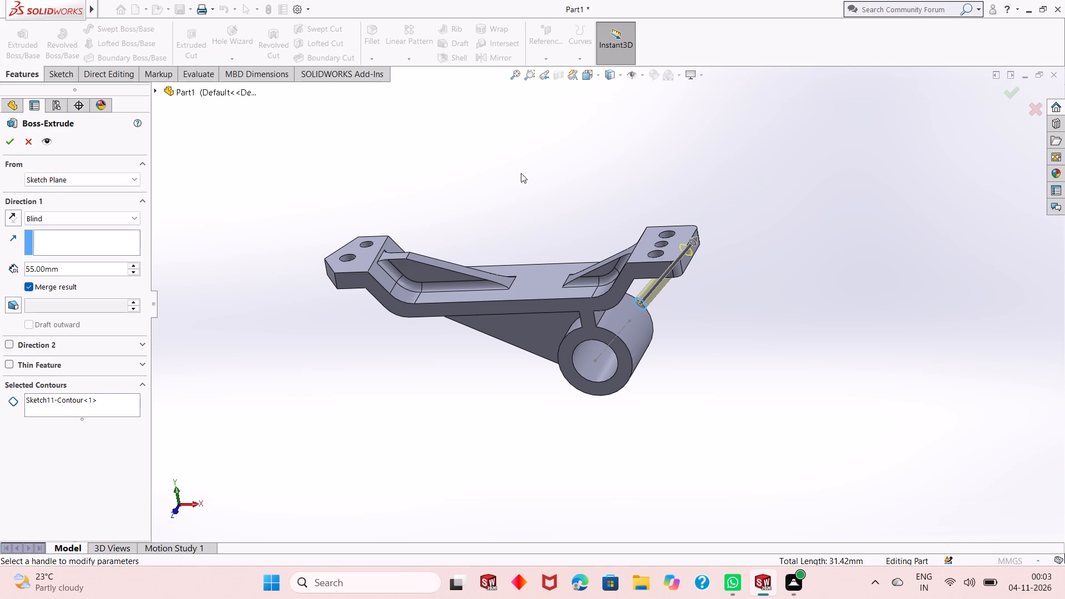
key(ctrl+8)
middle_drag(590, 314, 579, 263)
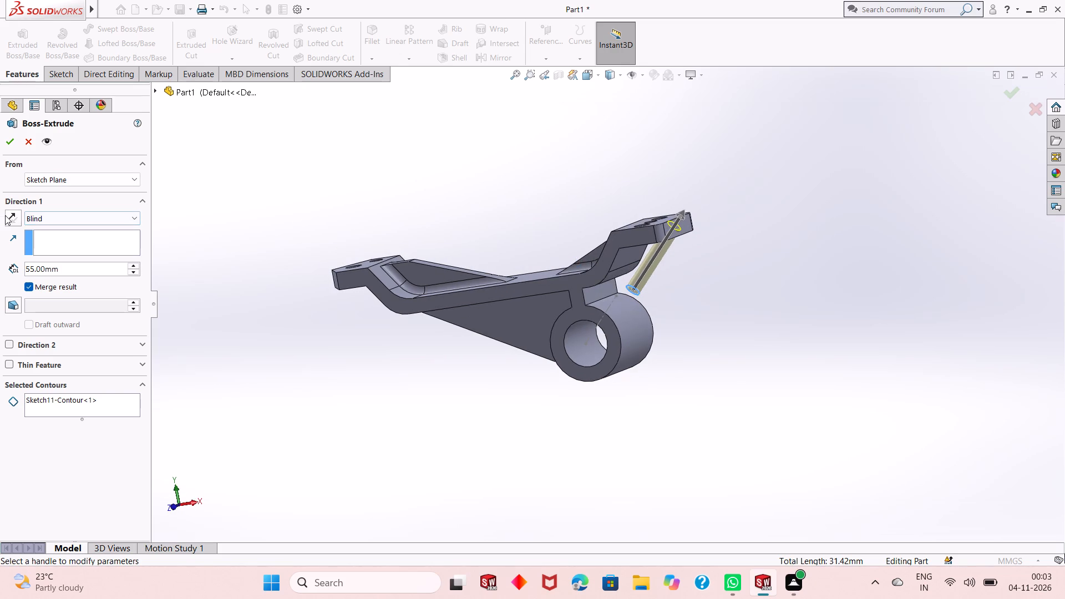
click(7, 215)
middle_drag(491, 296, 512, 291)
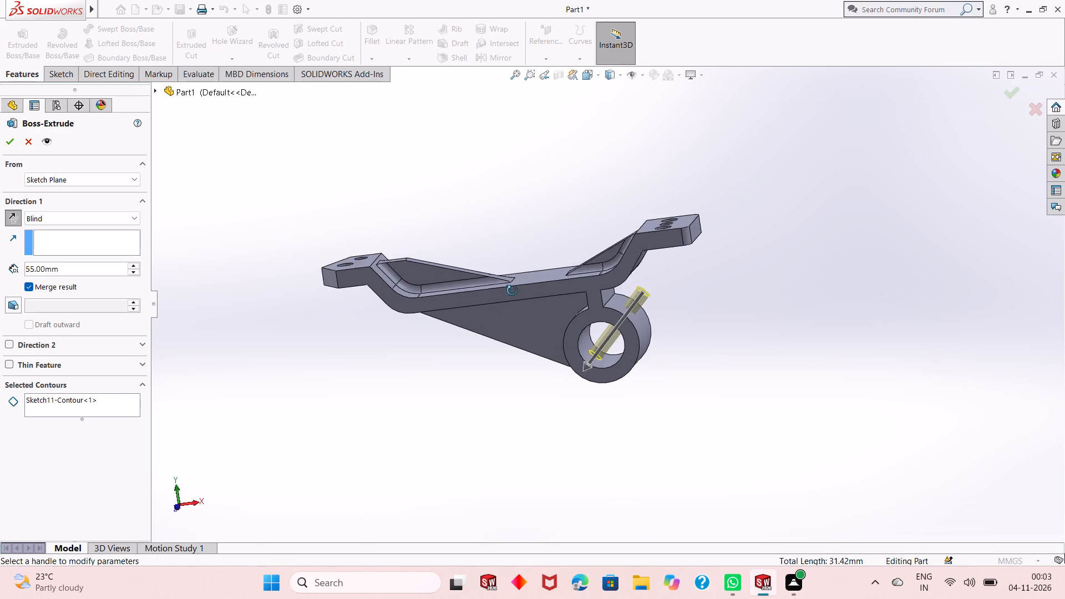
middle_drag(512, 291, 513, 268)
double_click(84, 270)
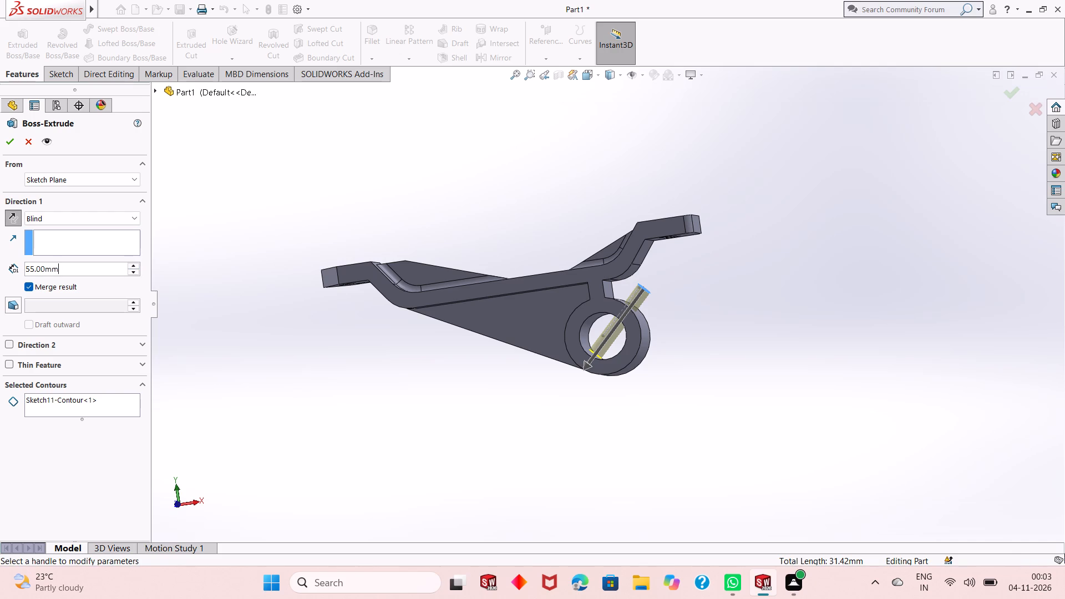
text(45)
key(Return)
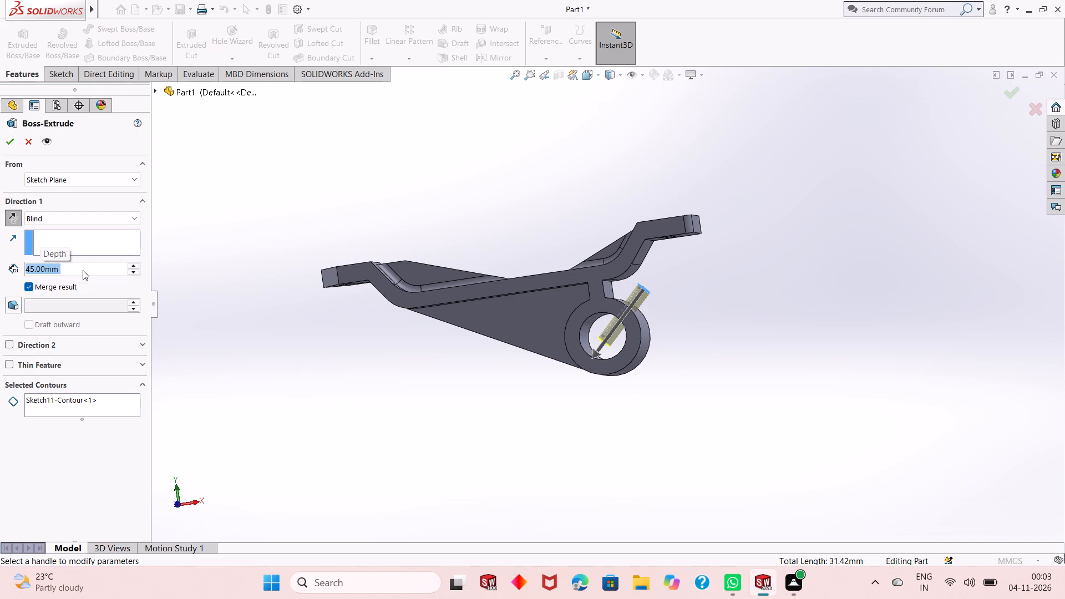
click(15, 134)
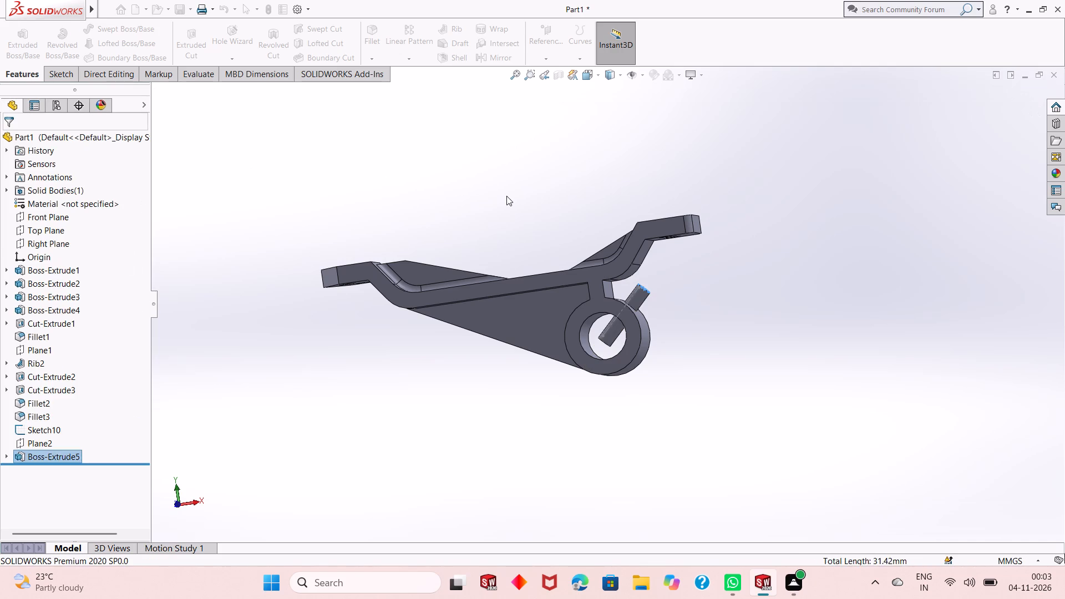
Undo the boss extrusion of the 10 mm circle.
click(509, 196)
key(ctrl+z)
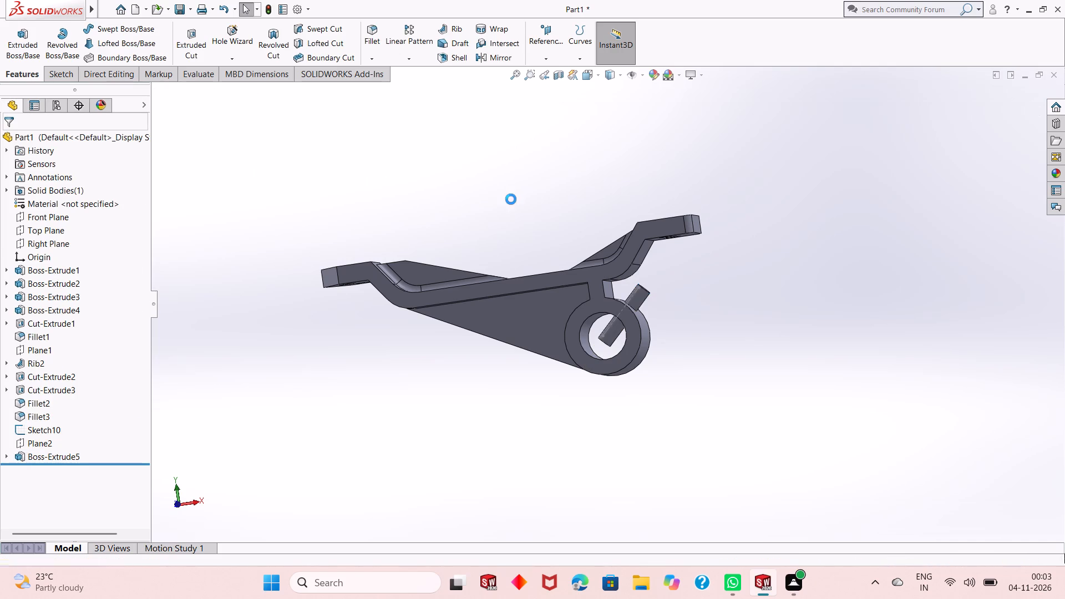
Cut-extrude the 10 mm circle blind 45 mm from its sketch plane into the cylinder.
click(190, 41)
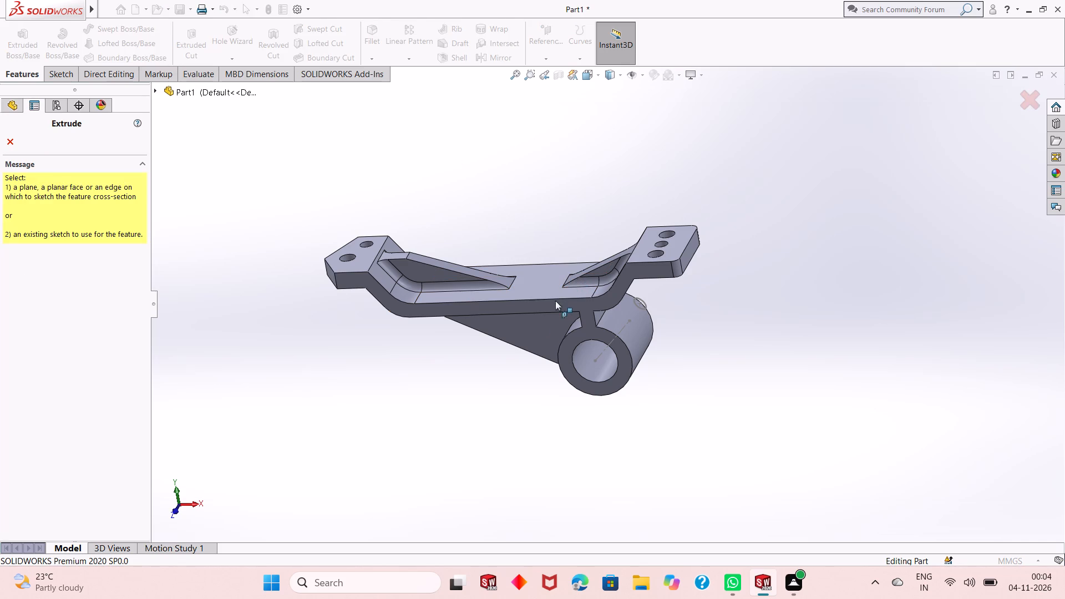
click(645, 309)
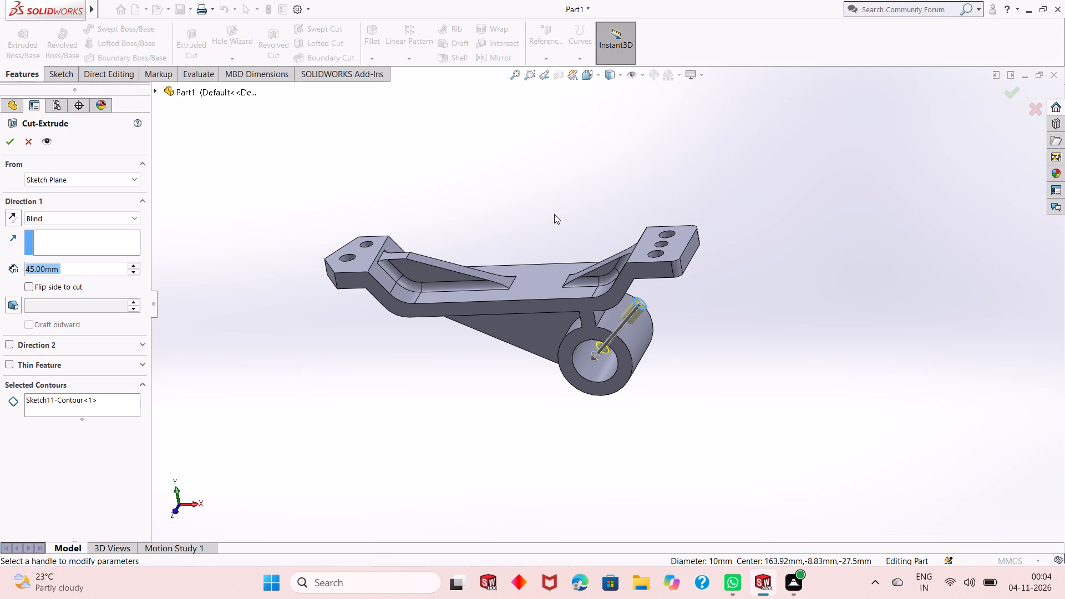
middle_drag(557, 218, 558, 191)
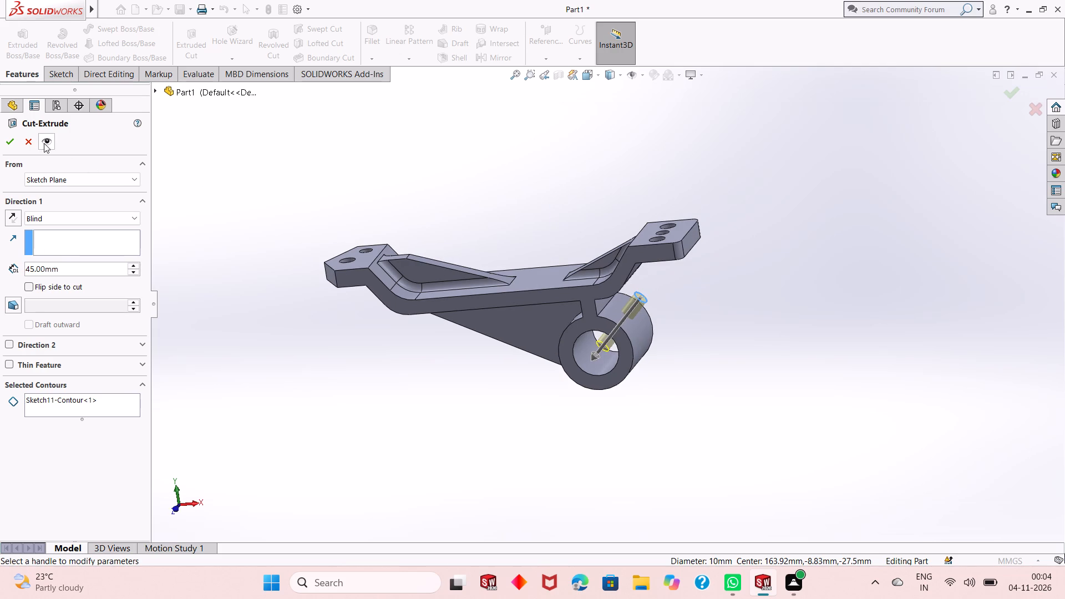
click(12, 138)
click(501, 202)
scroll(602, 240, up, 2)
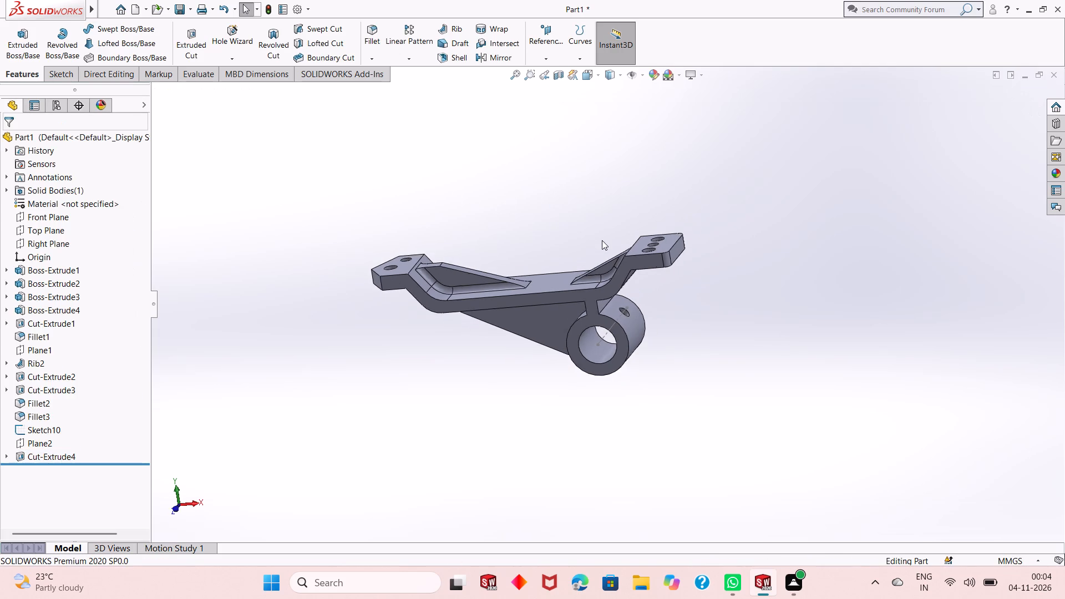
Hide Sketch10, which holds the angled construction line at the cylinder.
right_click(40, 429)
click(55, 339)
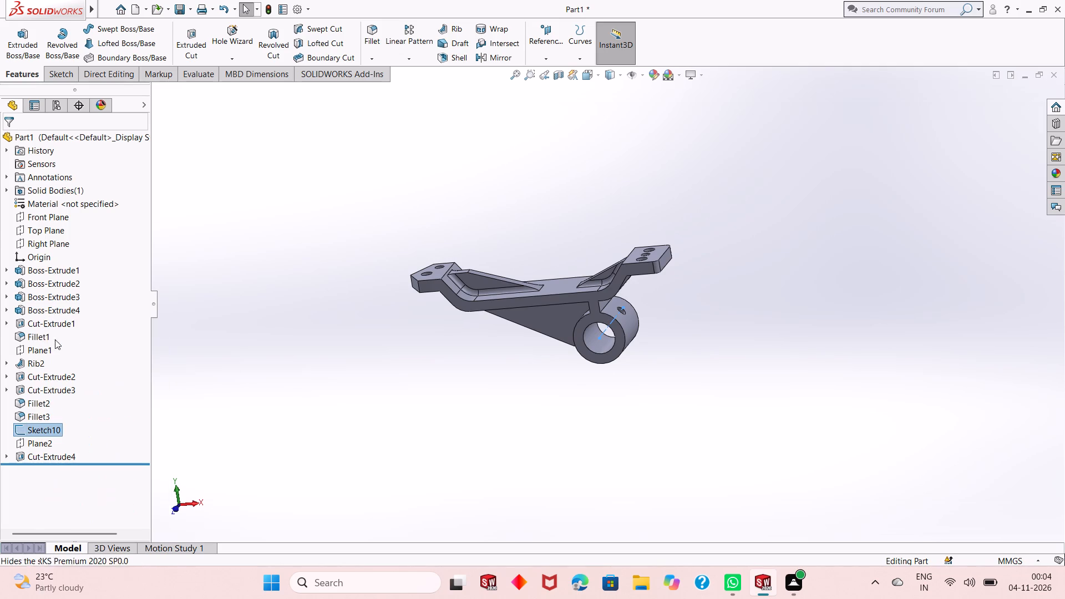
click(383, 194)
Apply a yellow colour appearance to the whole part.
middle_drag(505, 221, 521, 214)
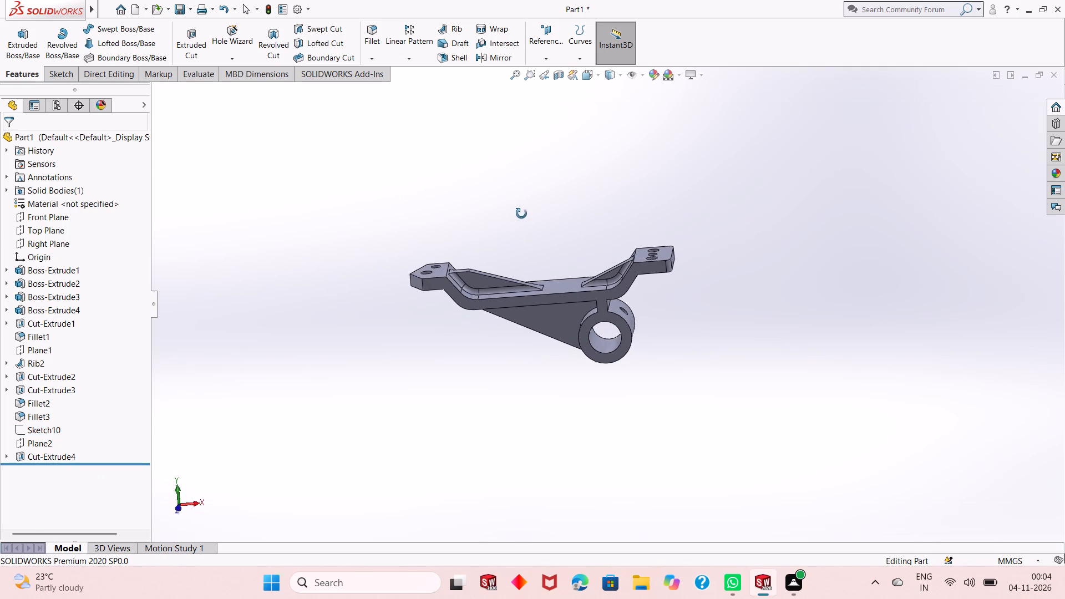
middle_drag(521, 214, 525, 208)
scroll(526, 228, down, 4)
scroll(592, 339, up, 2)
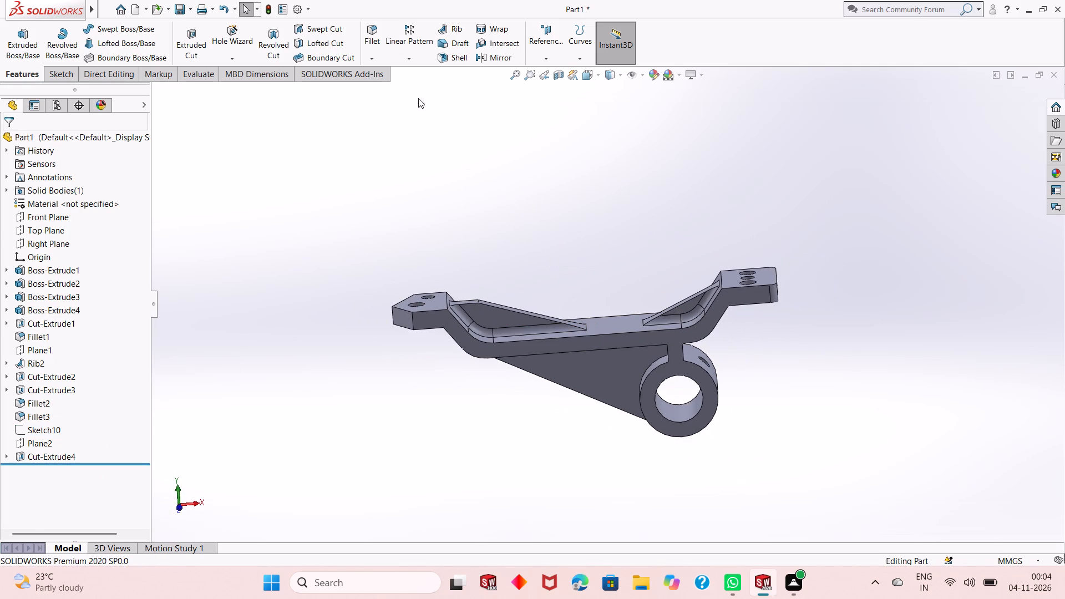
click(590, 101)
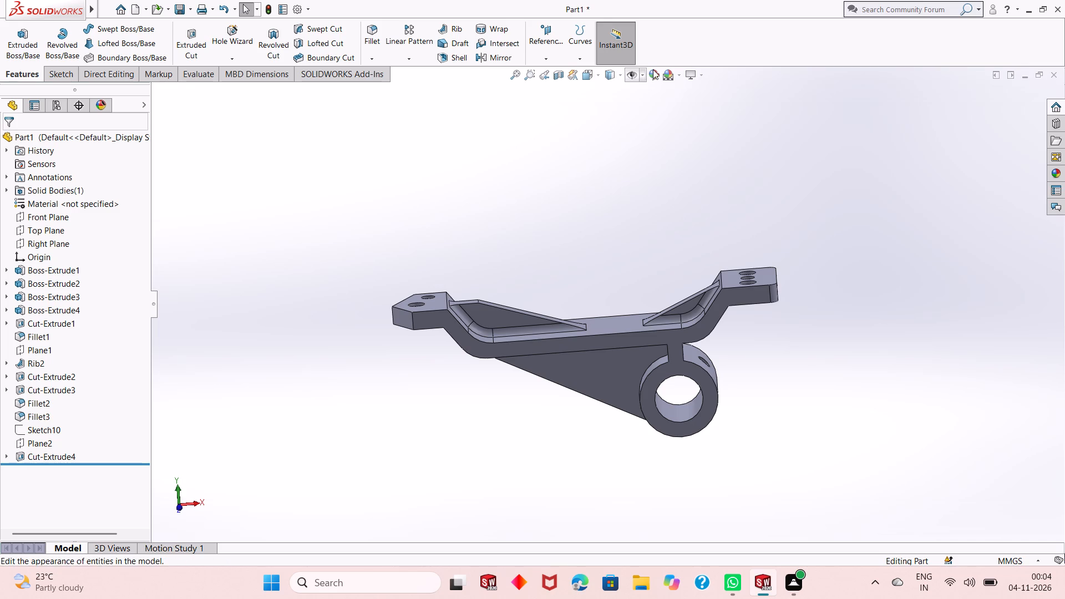
click(653, 69)
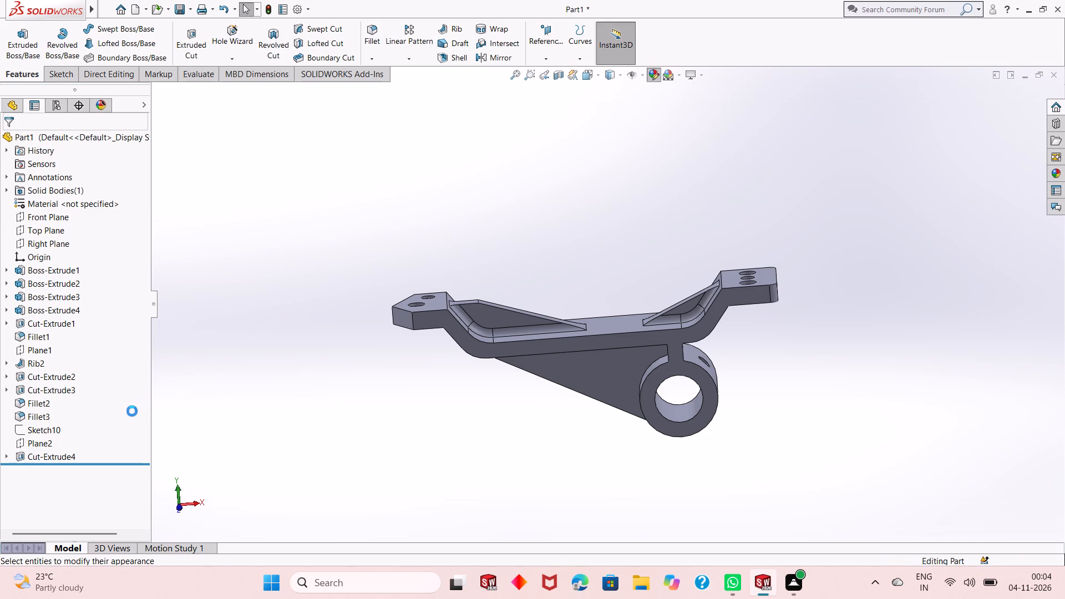
click(42, 476)
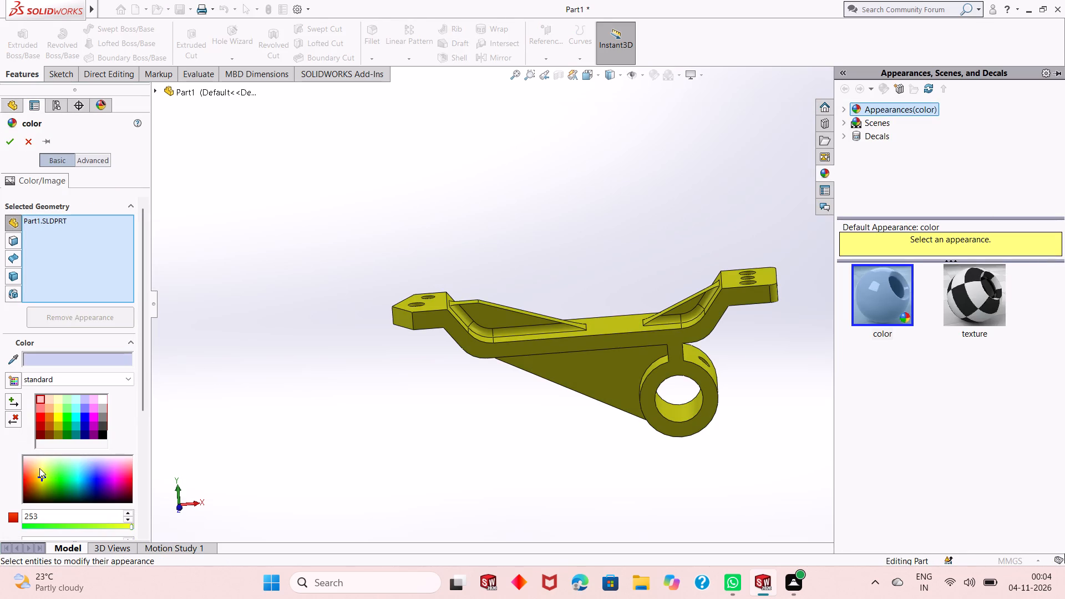
click(12, 144)
click(647, 278)
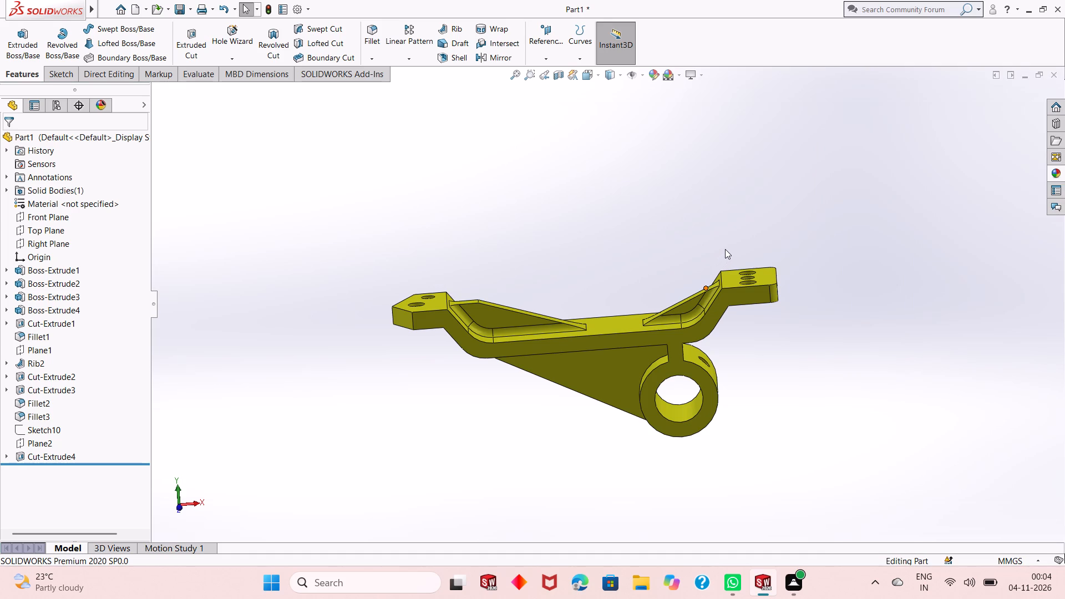
Save the part as "Support bracket" in the Dp SolidWorks folder.
middle_drag(778, 356, 767, 345)
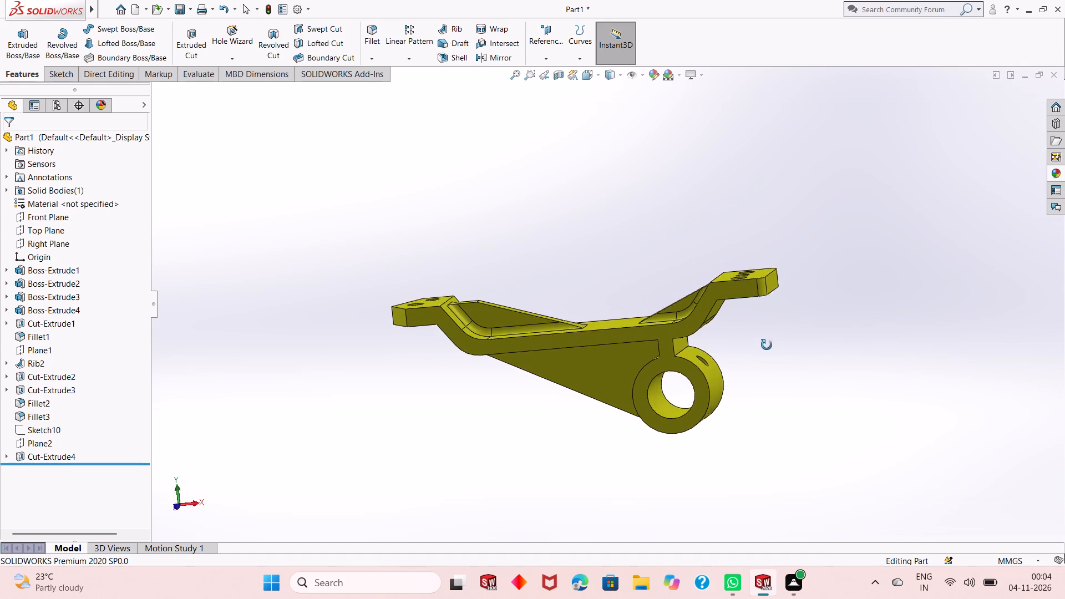
middle_drag(767, 345, 777, 369)
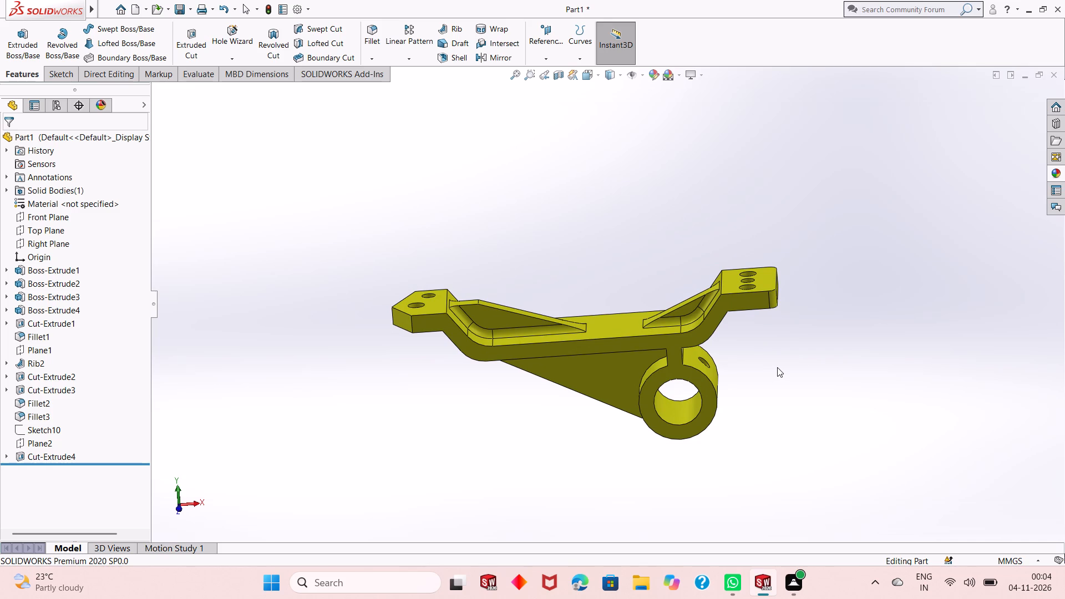
key(ctrl+s)
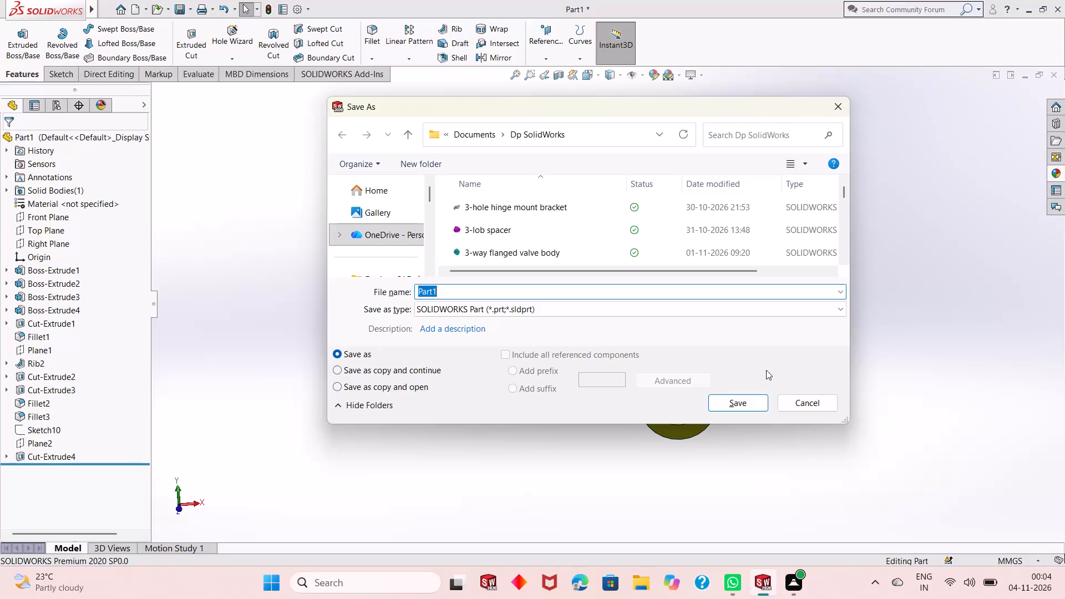
text(Support bra)
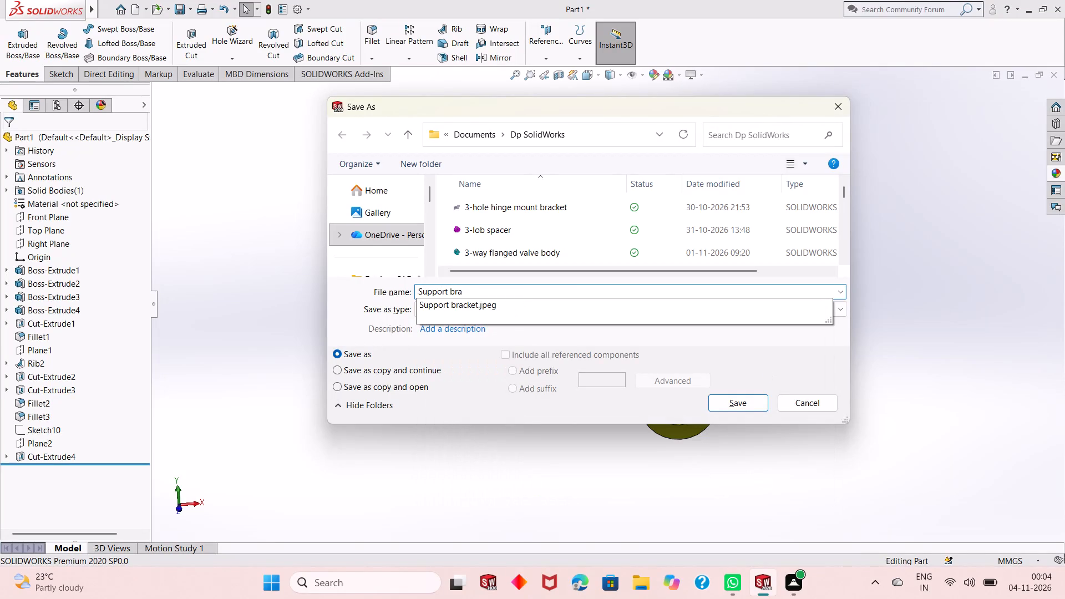
key(c)
text(ket)
key(Return)
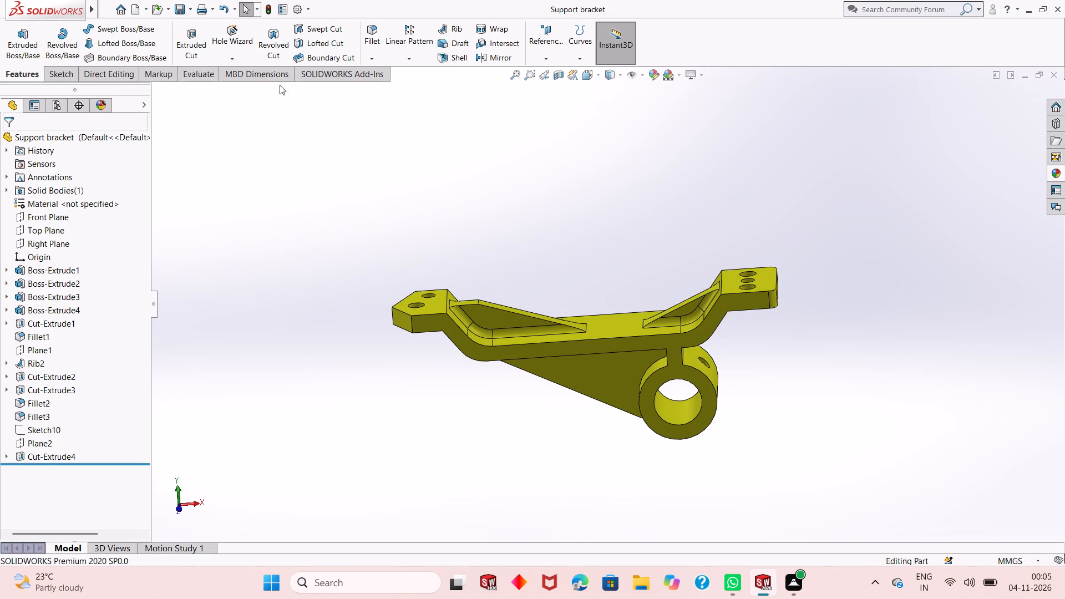
Save the part again with Save As under the same name and part format, replacing the existing file.
click(194, 6)
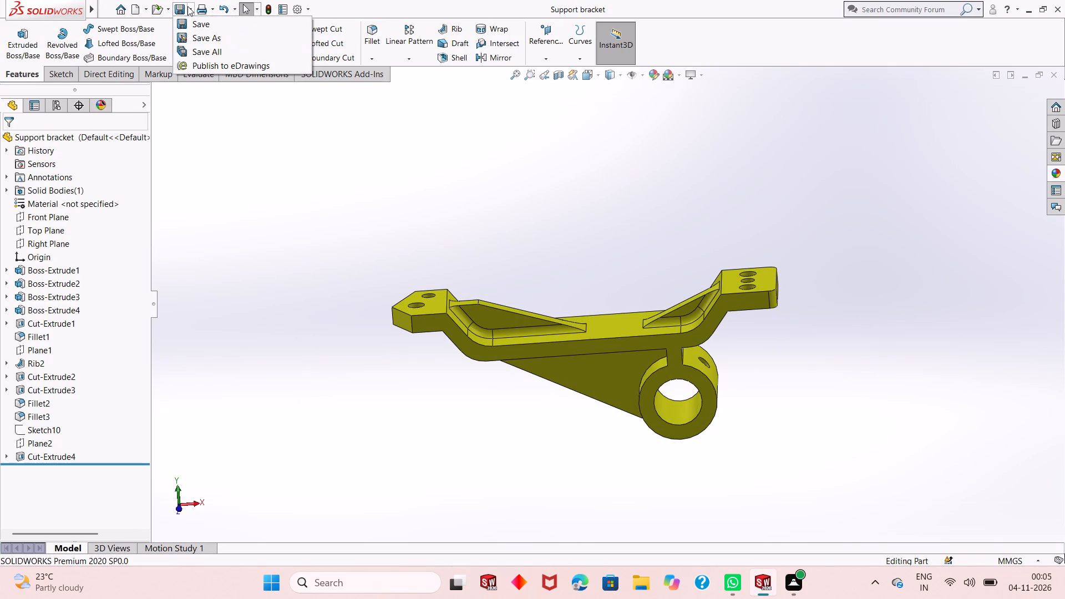
click(192, 32)
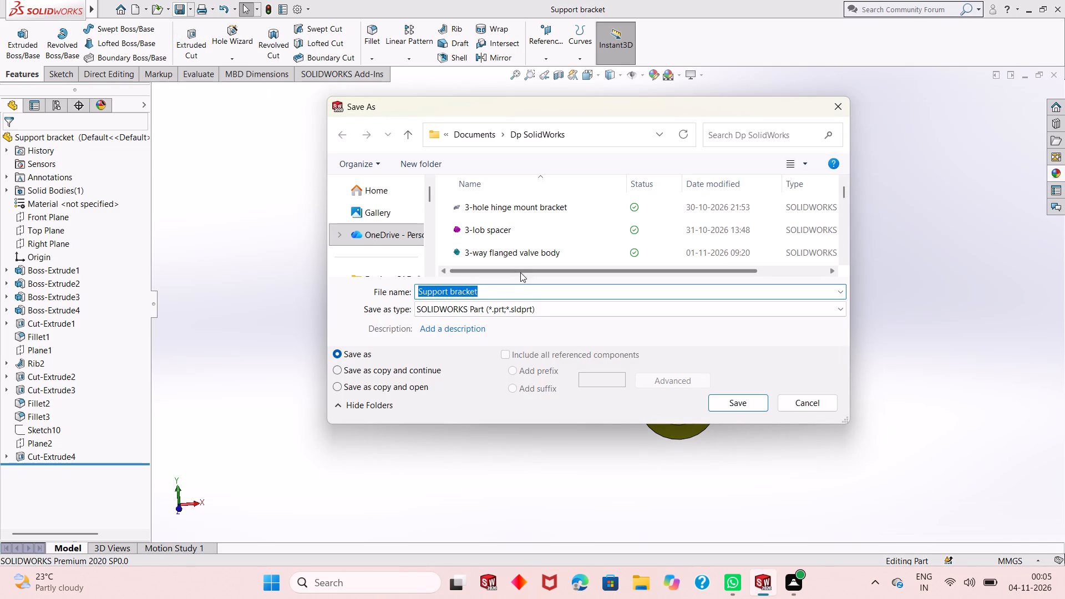
click(740, 408)
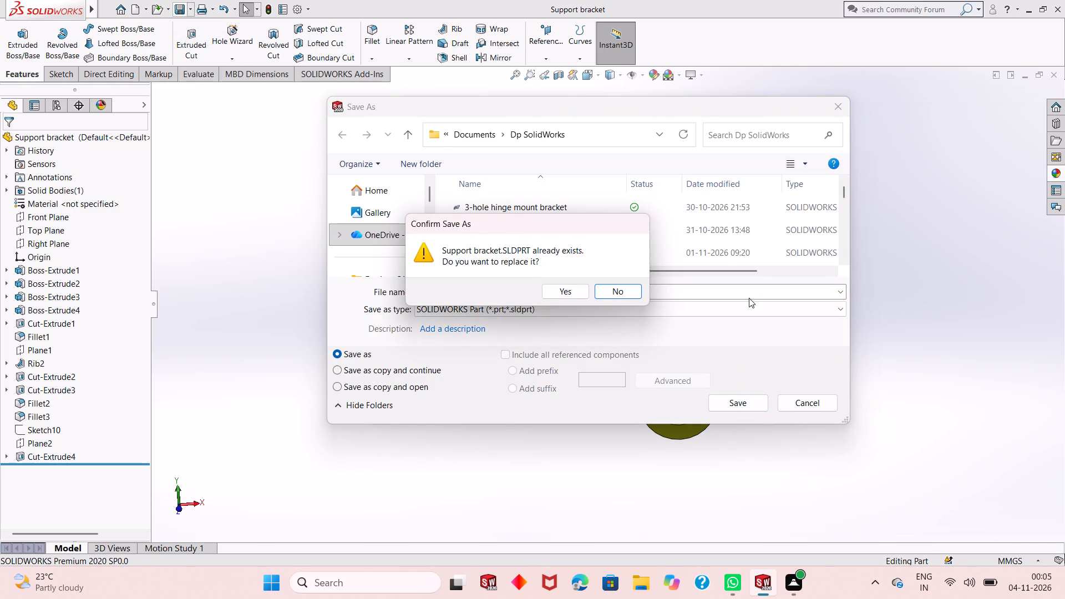
click(581, 296)
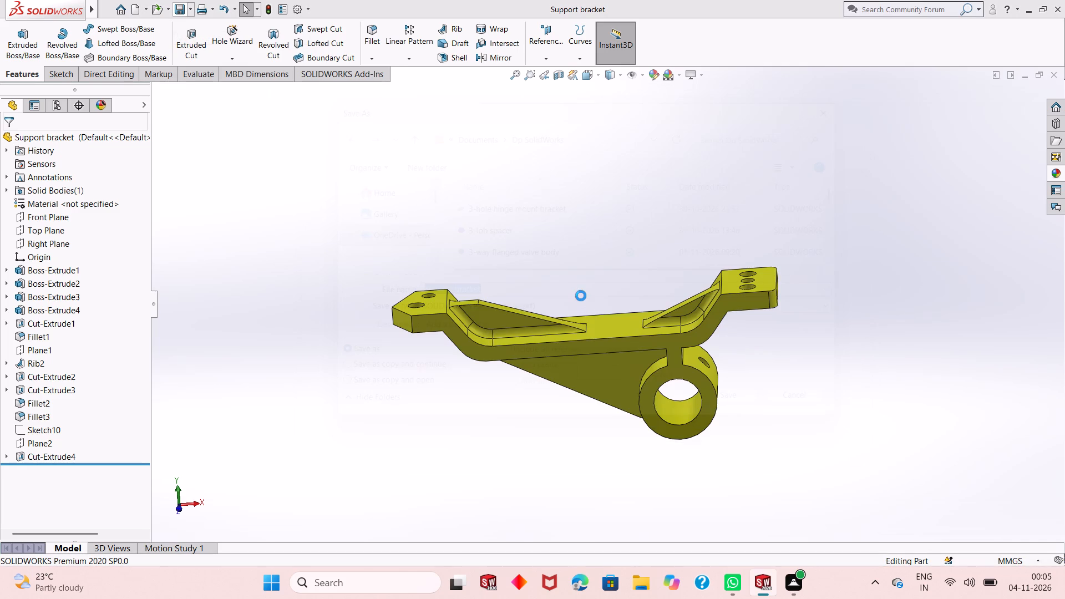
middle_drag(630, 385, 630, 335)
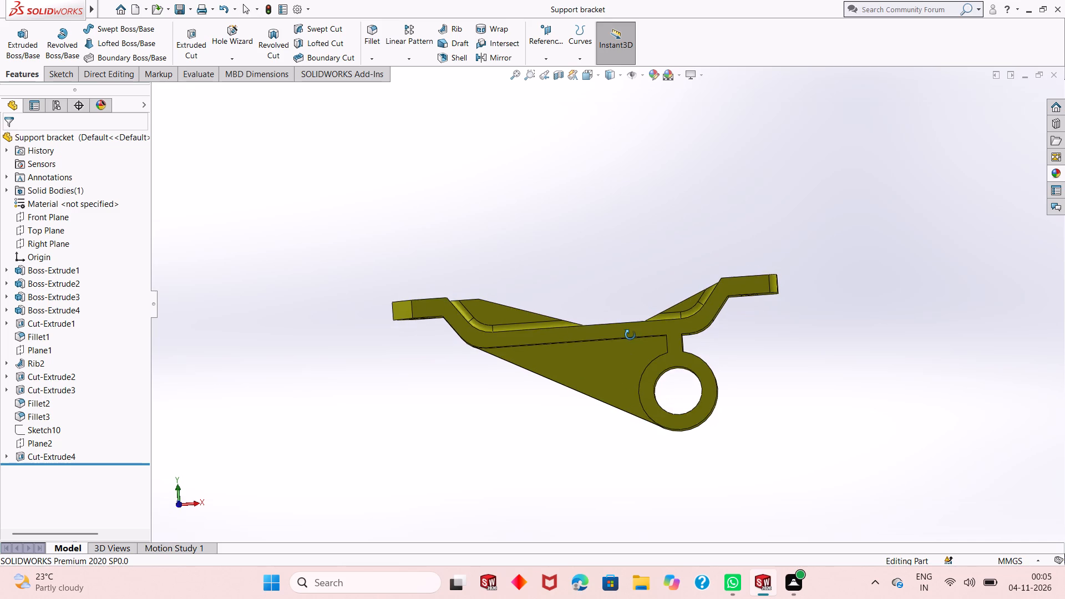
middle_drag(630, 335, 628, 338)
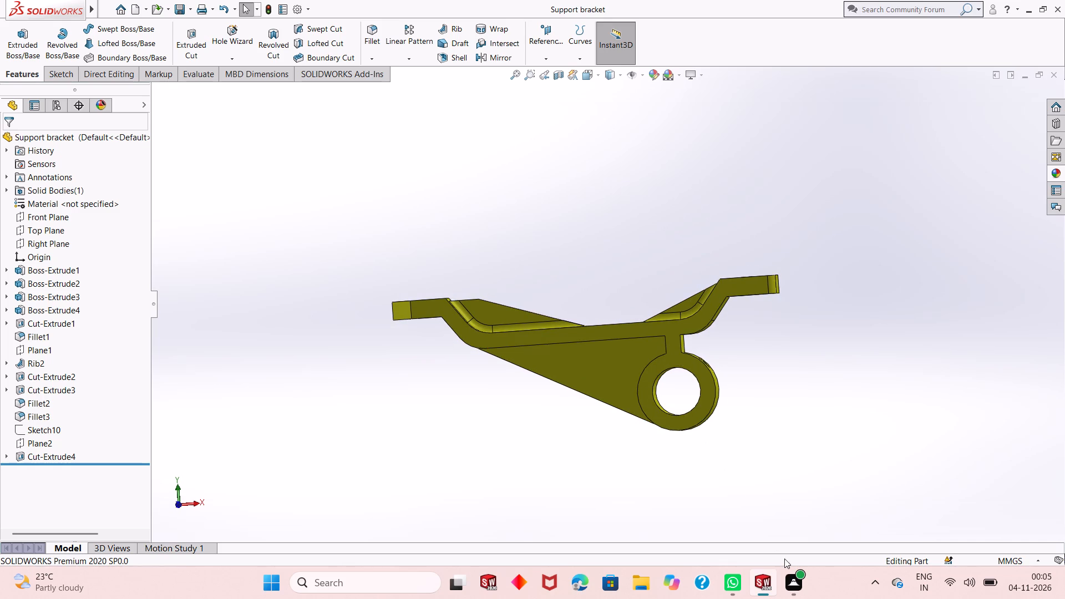